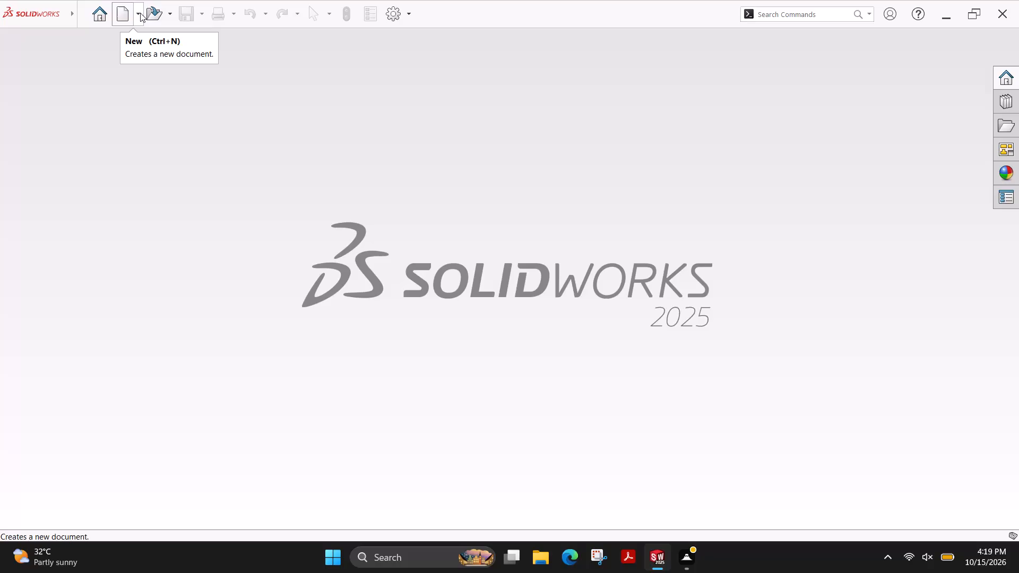
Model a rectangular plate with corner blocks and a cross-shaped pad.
Create a new part document.
click(123, 10)
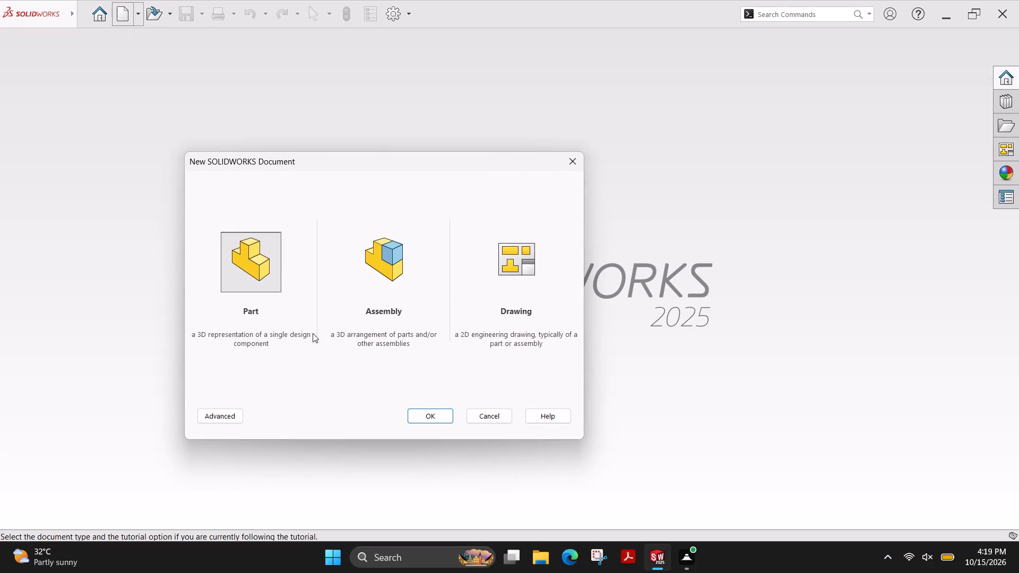
click(419, 413)
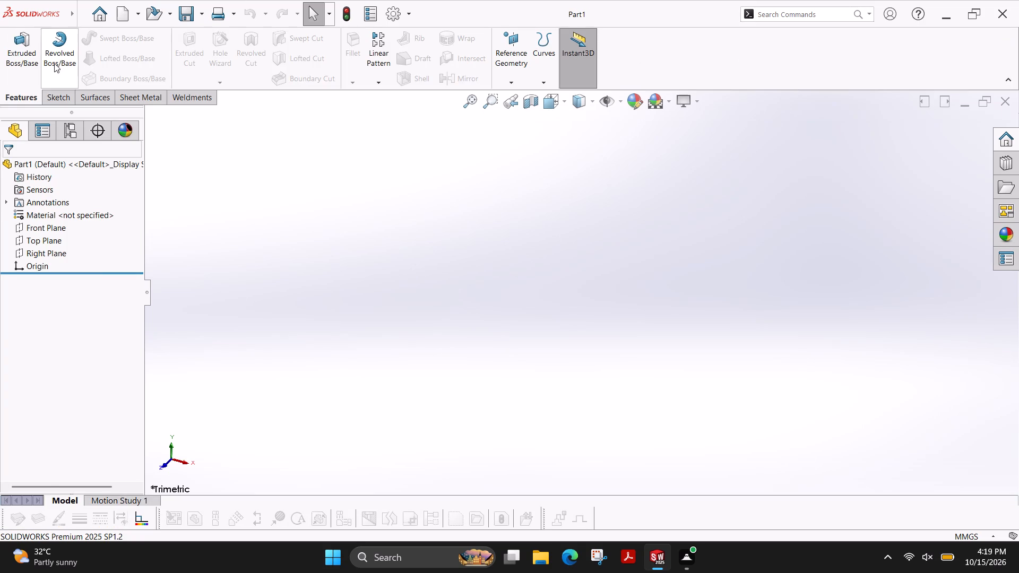
Start a sketch on the Top Plane and draw a center rectangle about 188 by 98 mm centred on the origin.
click(49, 243)
click(59, 226)
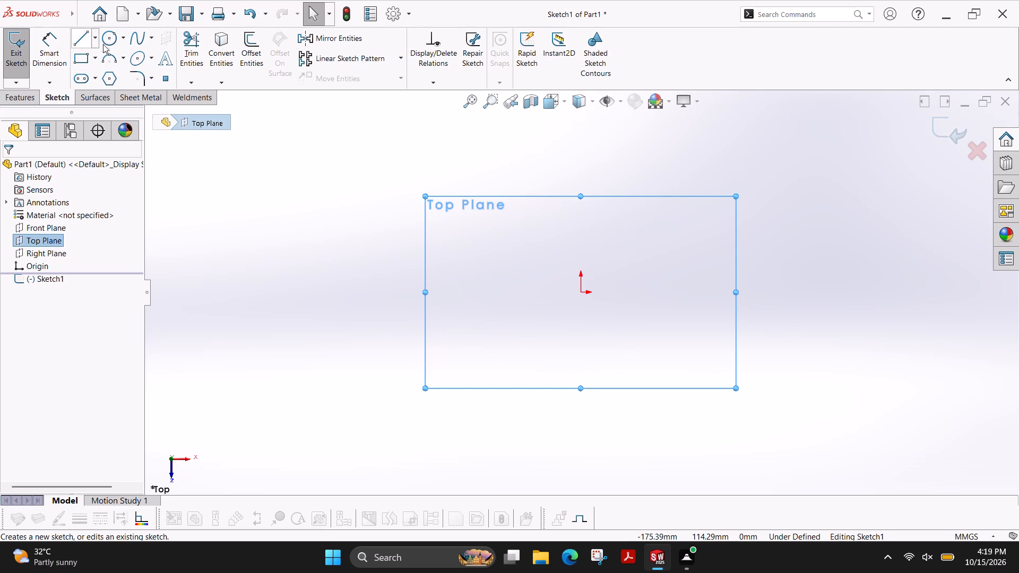
click(87, 59)
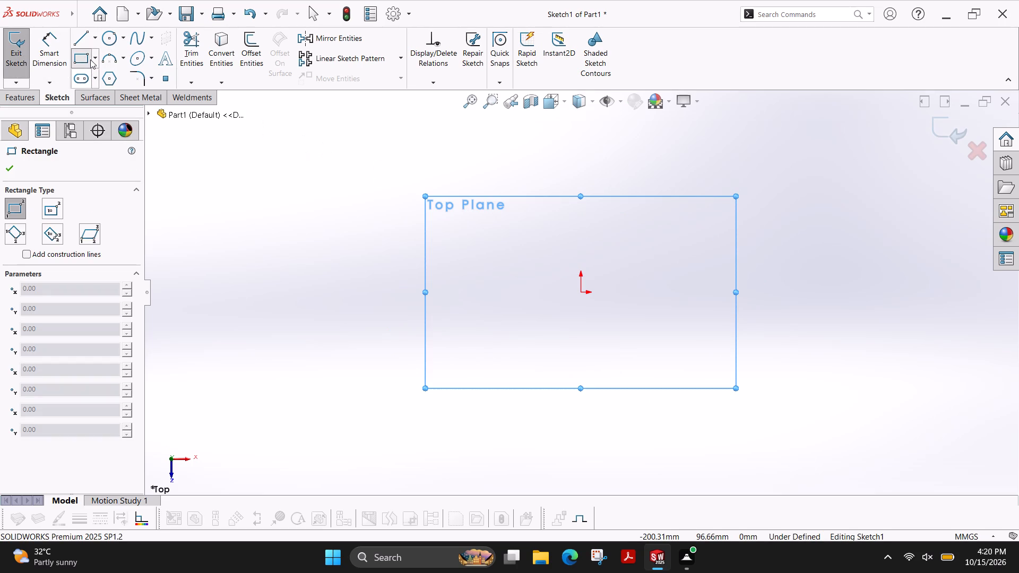
click(93, 56)
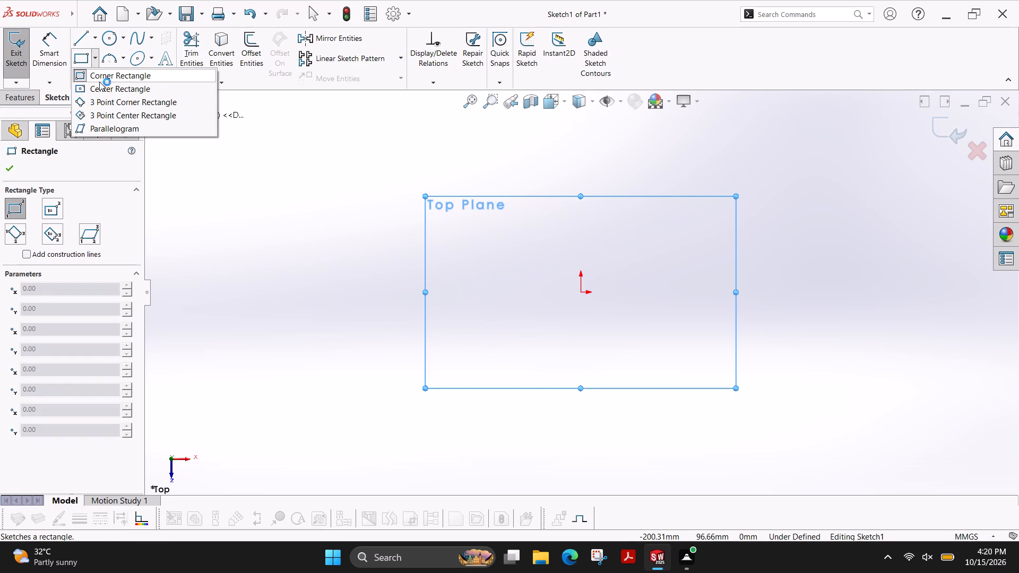
click(99, 93)
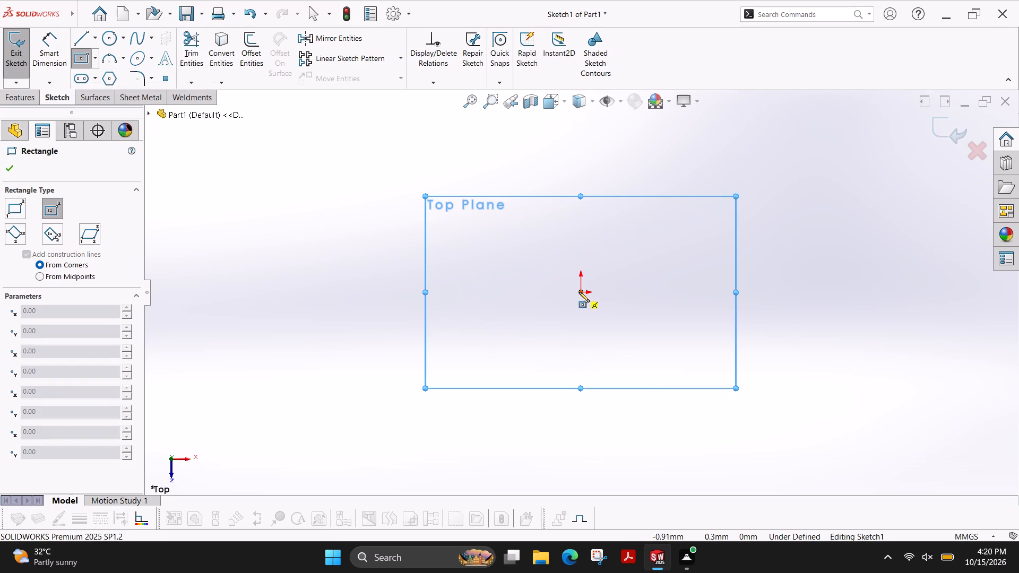
click(579, 292)
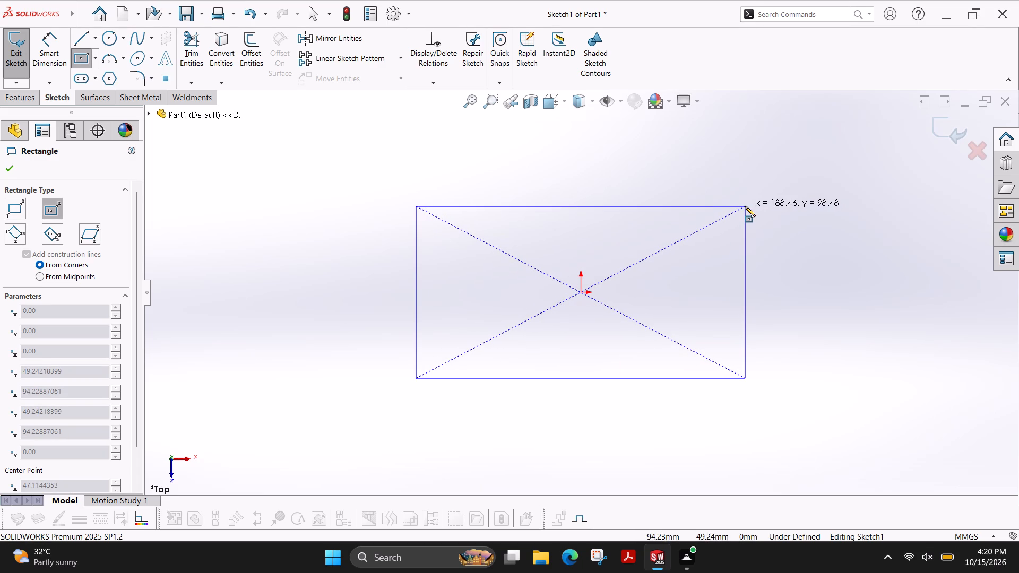
click(745, 206)
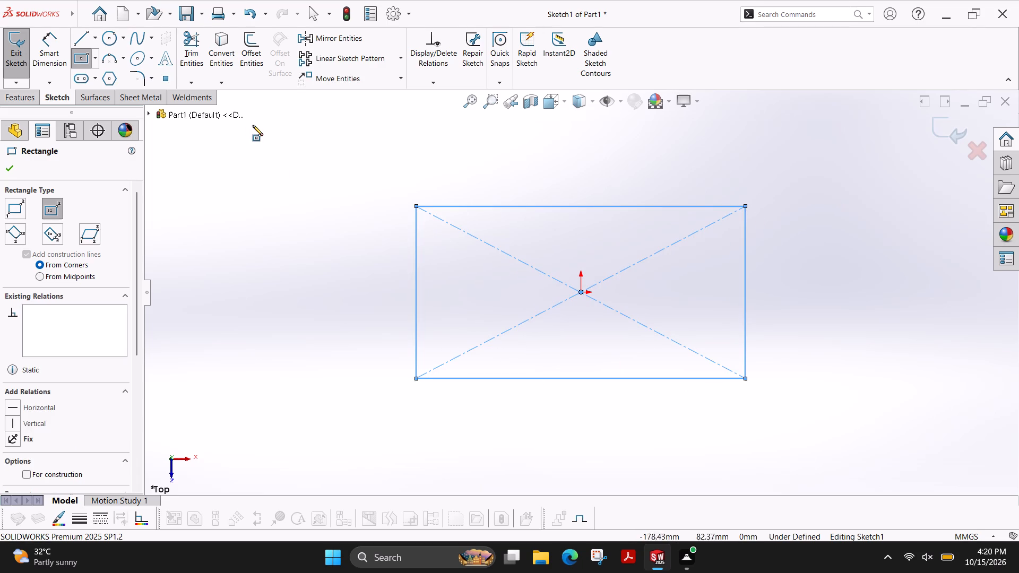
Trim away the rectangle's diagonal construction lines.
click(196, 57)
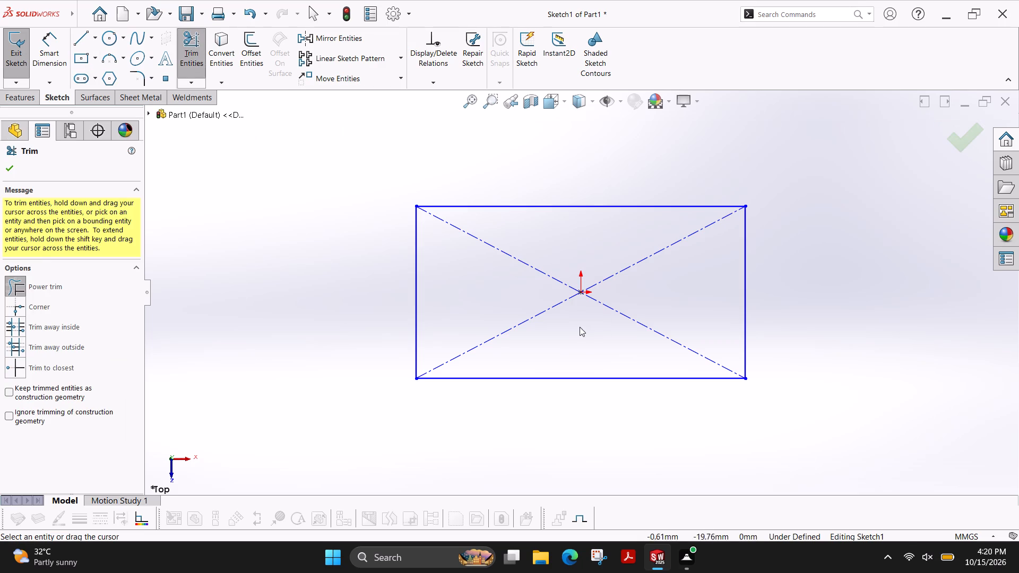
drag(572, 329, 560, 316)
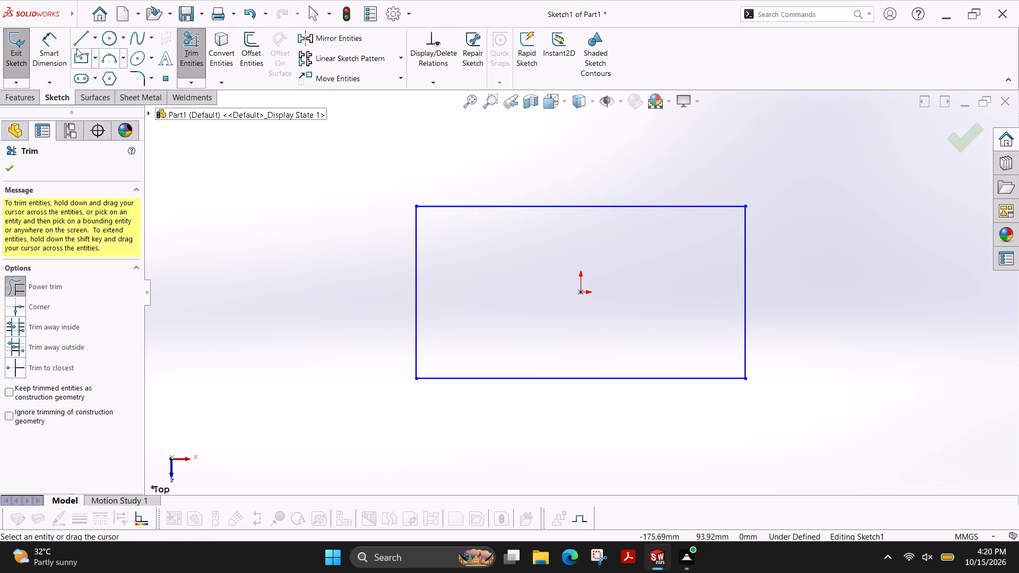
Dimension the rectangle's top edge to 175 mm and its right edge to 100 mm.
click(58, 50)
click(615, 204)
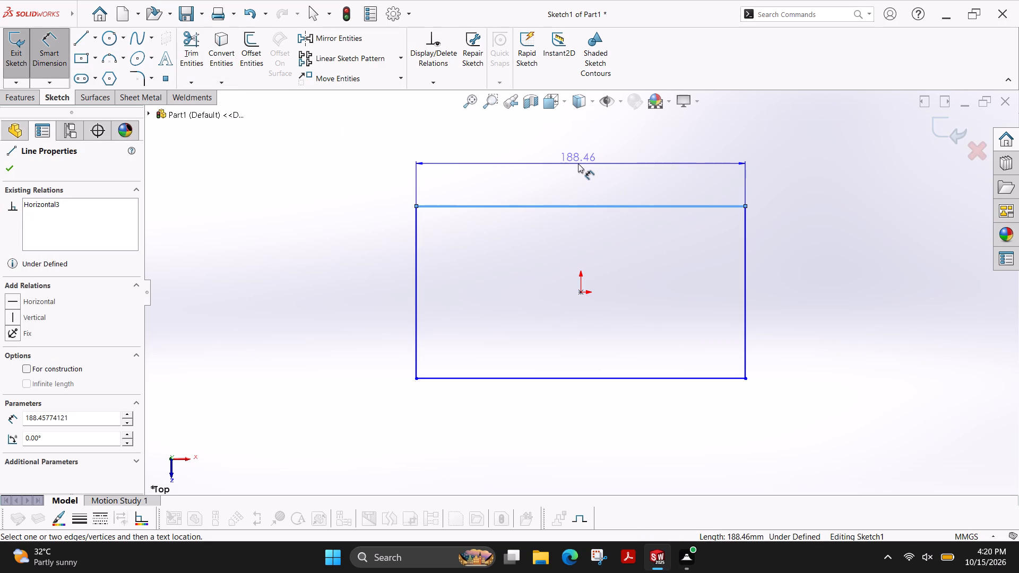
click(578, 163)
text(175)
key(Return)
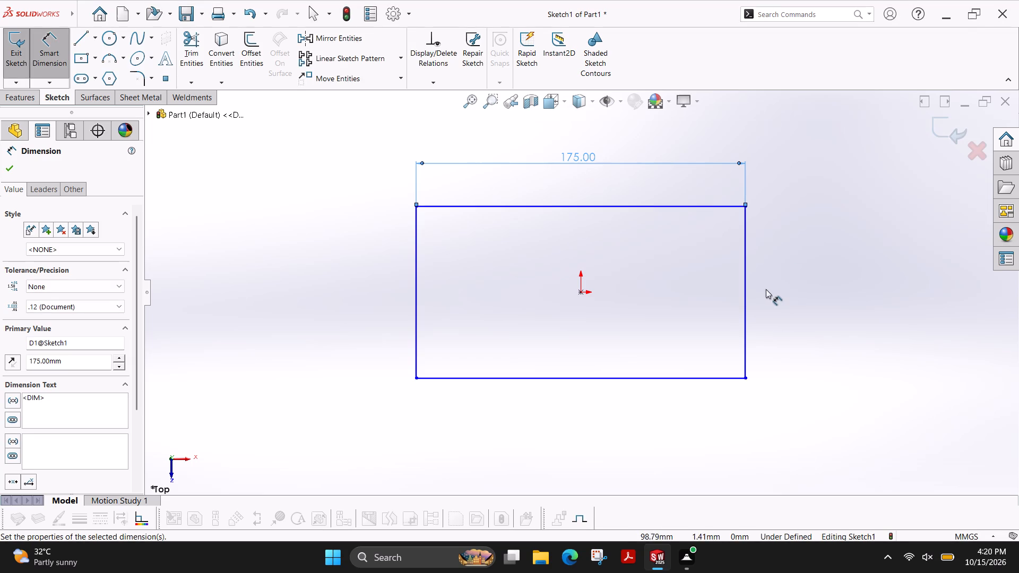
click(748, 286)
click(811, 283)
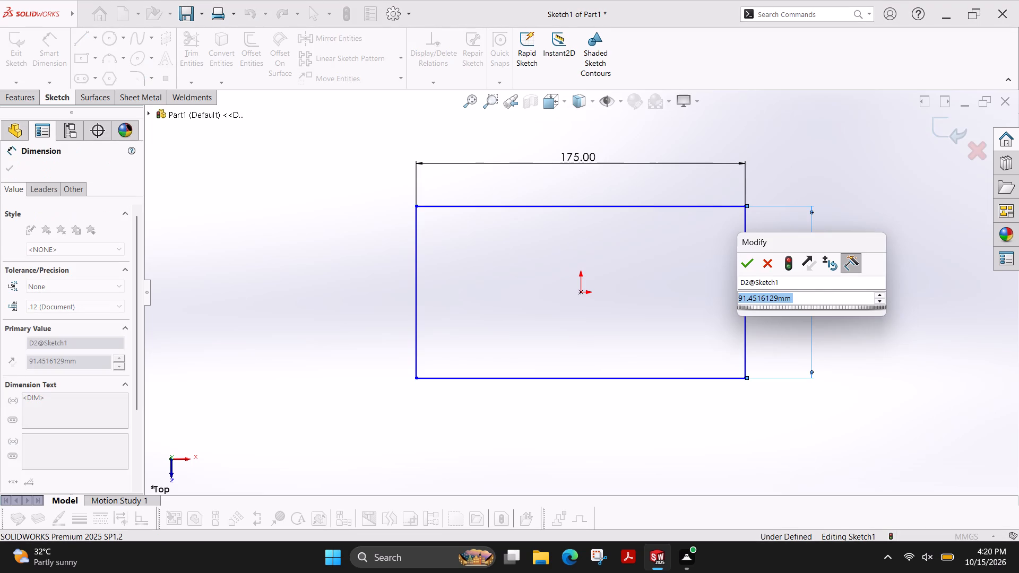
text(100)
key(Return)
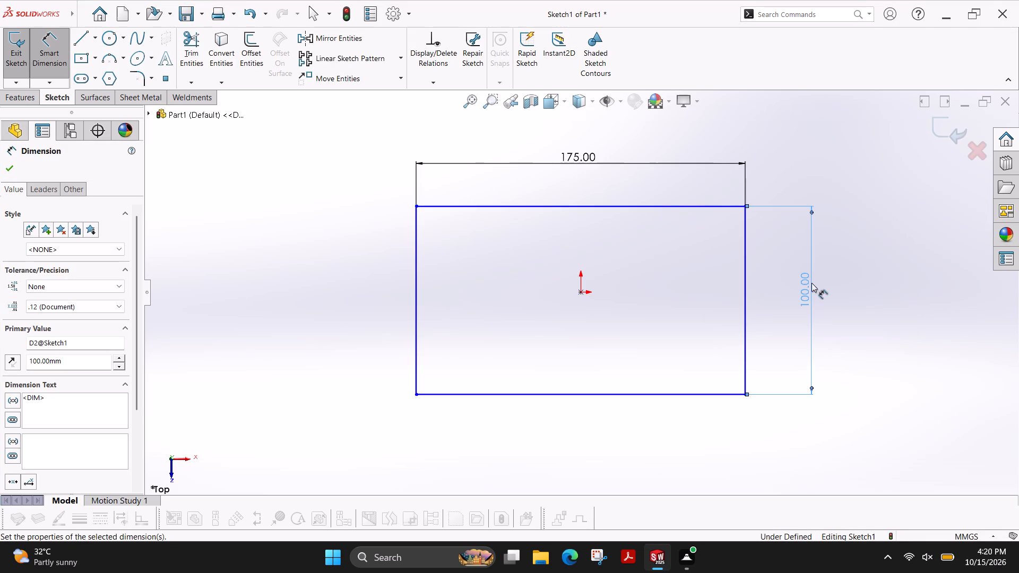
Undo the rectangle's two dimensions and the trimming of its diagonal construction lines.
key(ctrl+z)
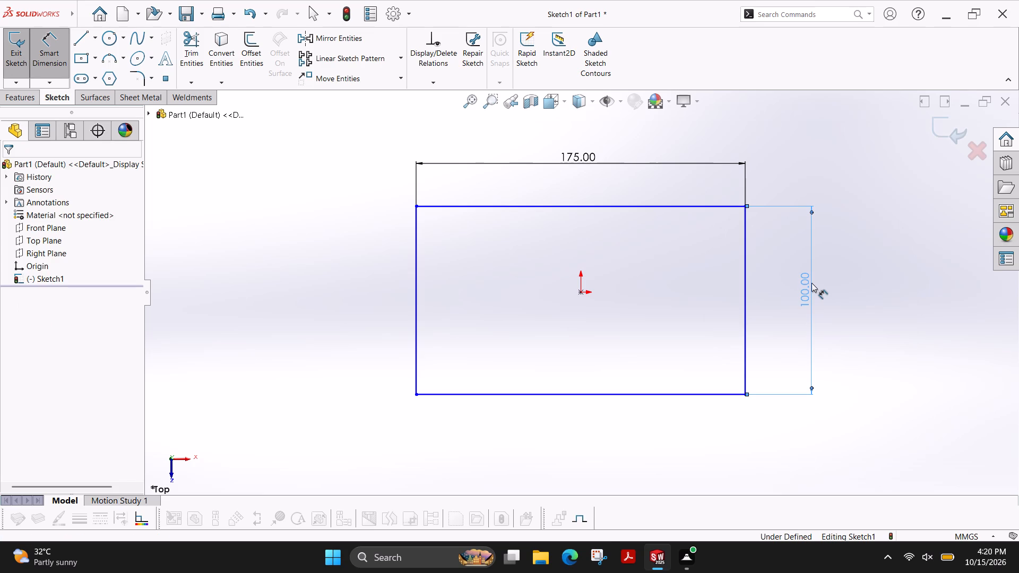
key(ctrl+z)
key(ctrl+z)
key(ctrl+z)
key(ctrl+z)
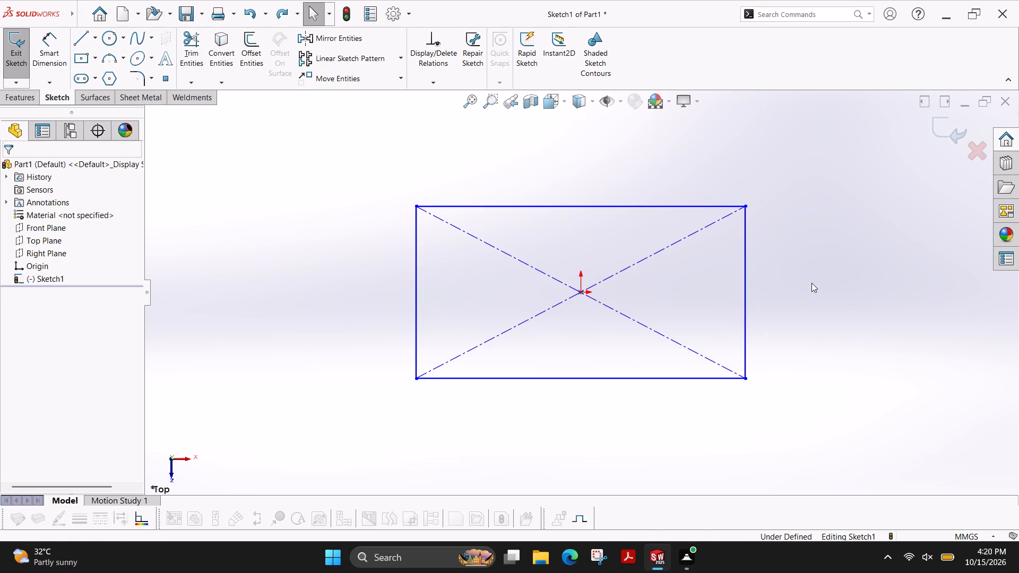
Dimension the rectangle with its diagonals in place: 175 mm on the top edge and 100 mm on the right edge.
click(55, 45)
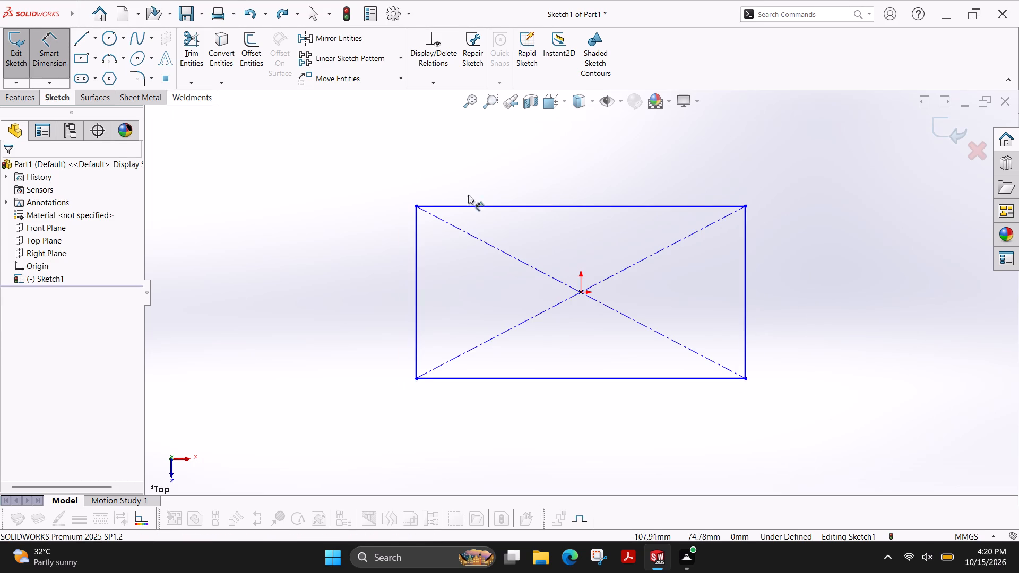
click(593, 206)
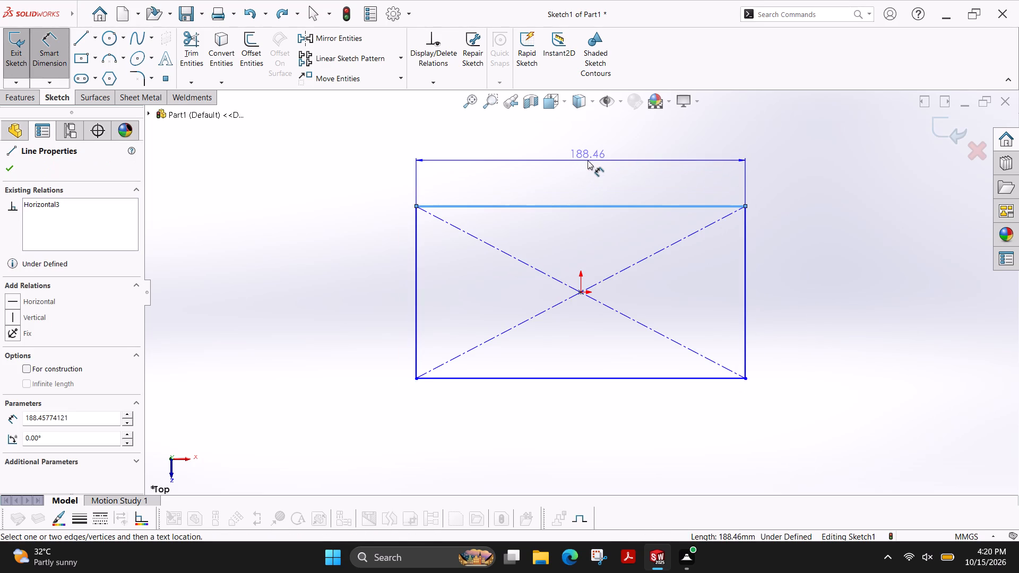
click(588, 160)
text(175)
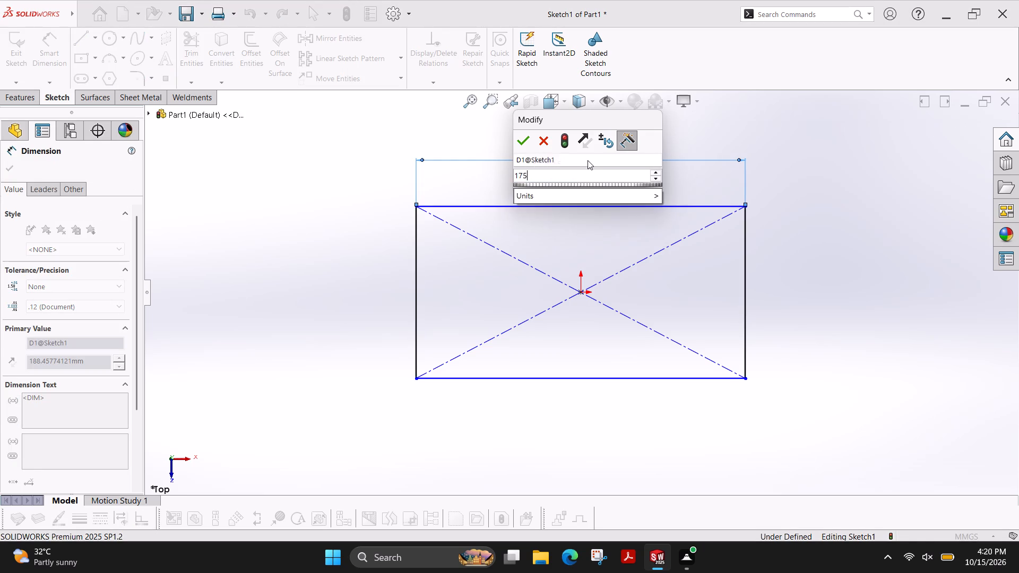
key(Return)
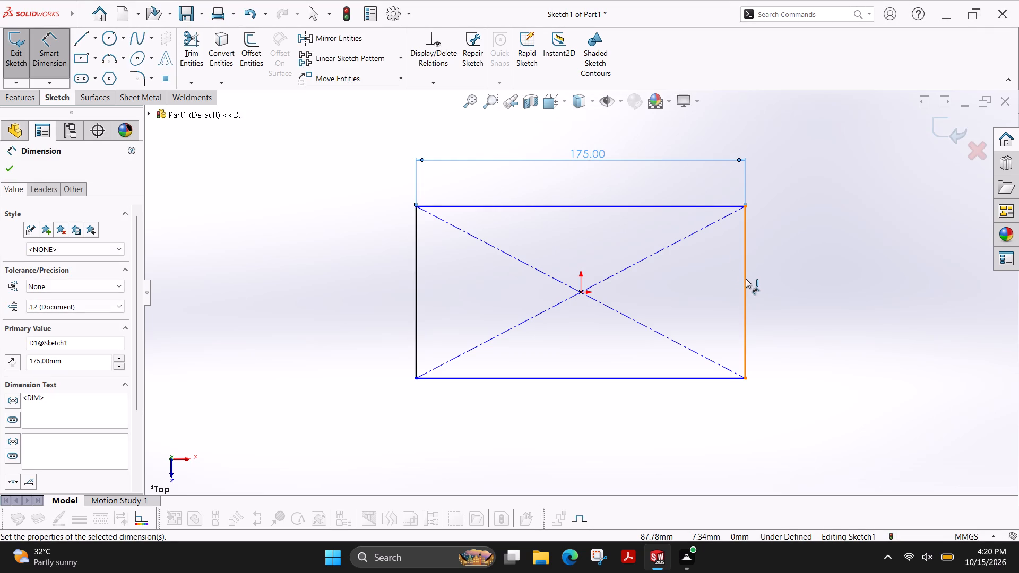
click(746, 279)
click(779, 276)
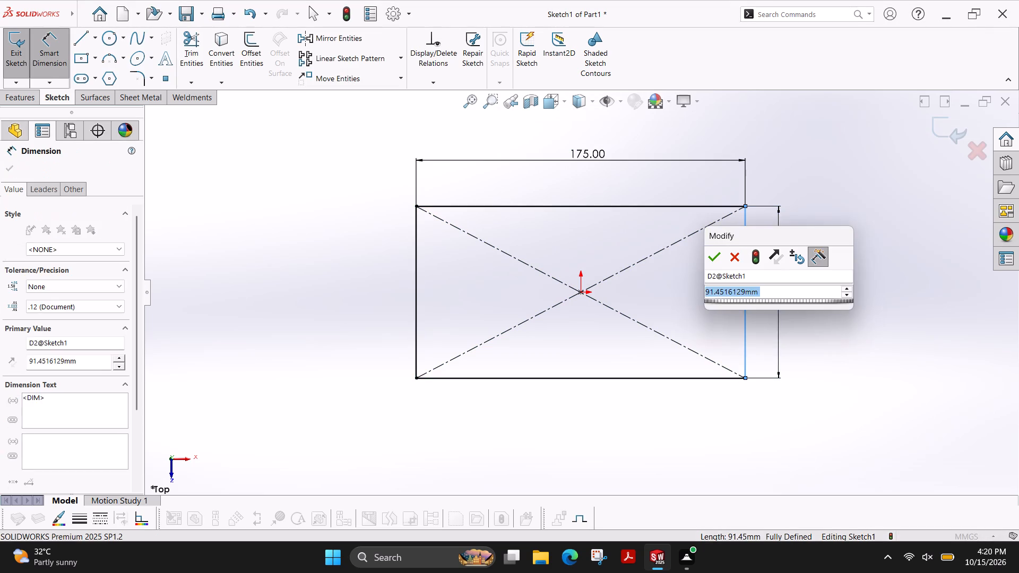
text(100)
key(Return)
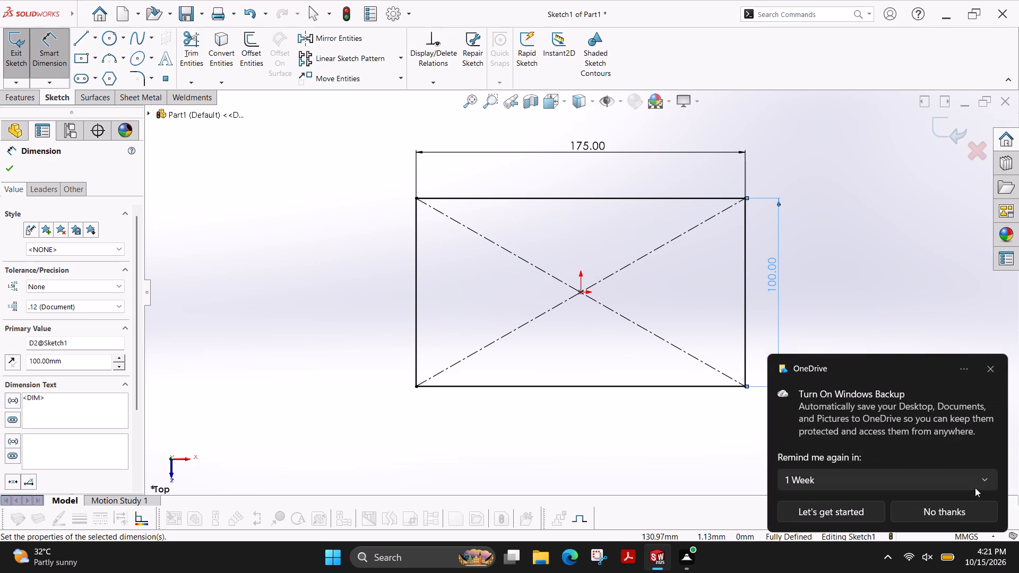
Dismiss the OneDrive backup notification.
click(992, 368)
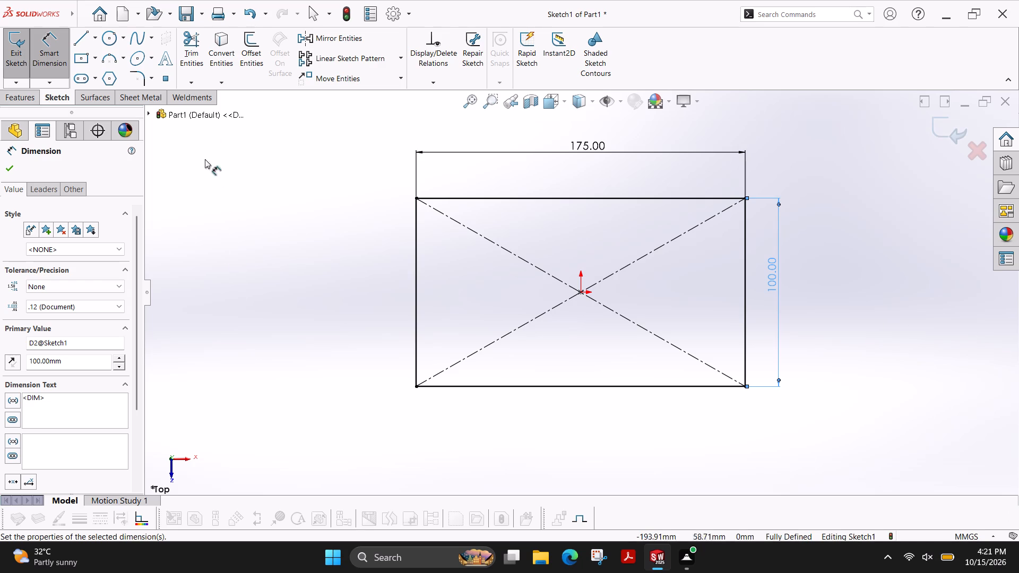
Trim away both diagonal construction lines inside the dimensioned rectangle.
click(195, 43)
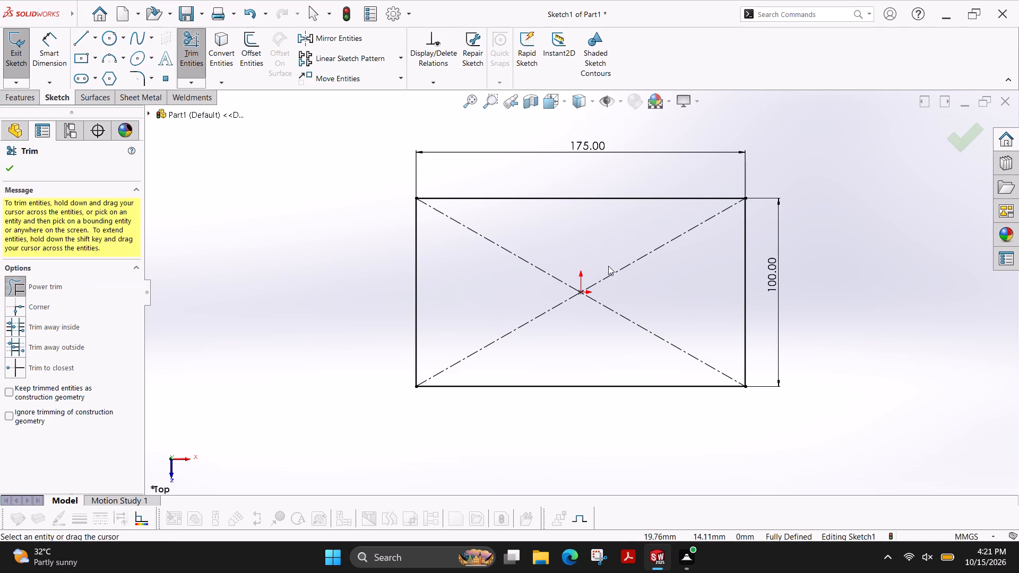
drag(544, 249, 568, 265)
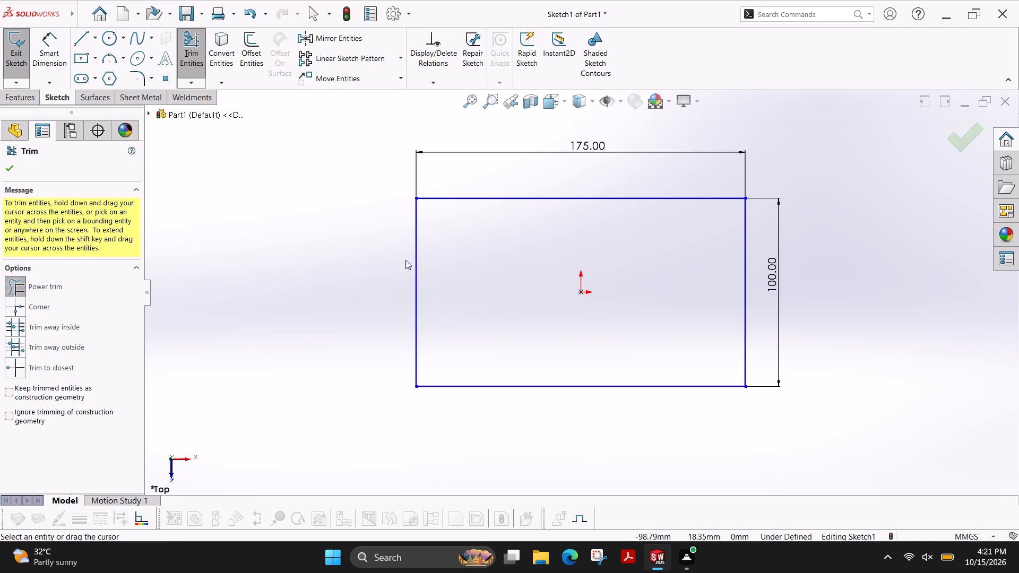
click(964, 141)
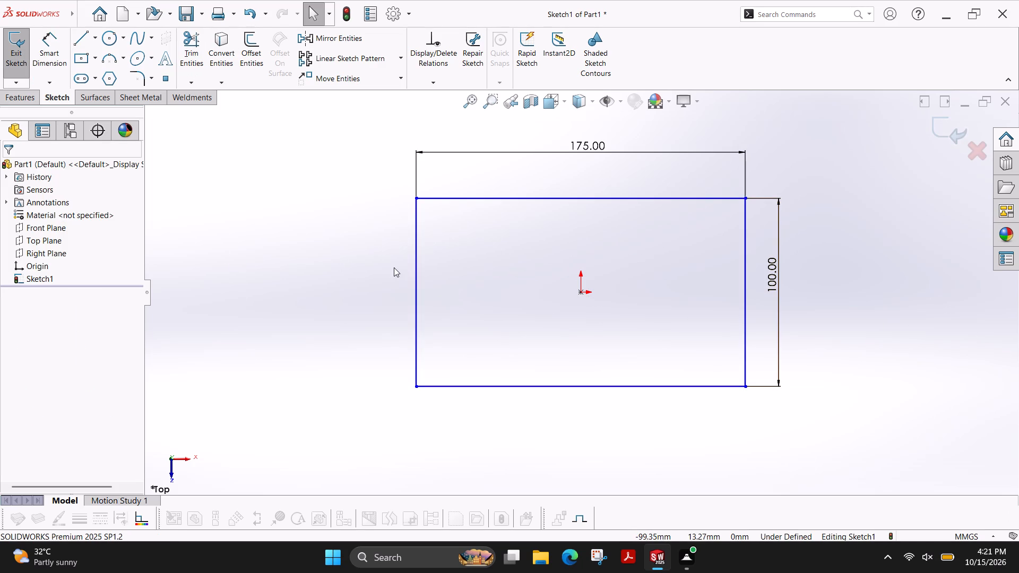
Extrude the rectangle as a blind boss 25 mm deep.
click(13, 99)
click(15, 54)
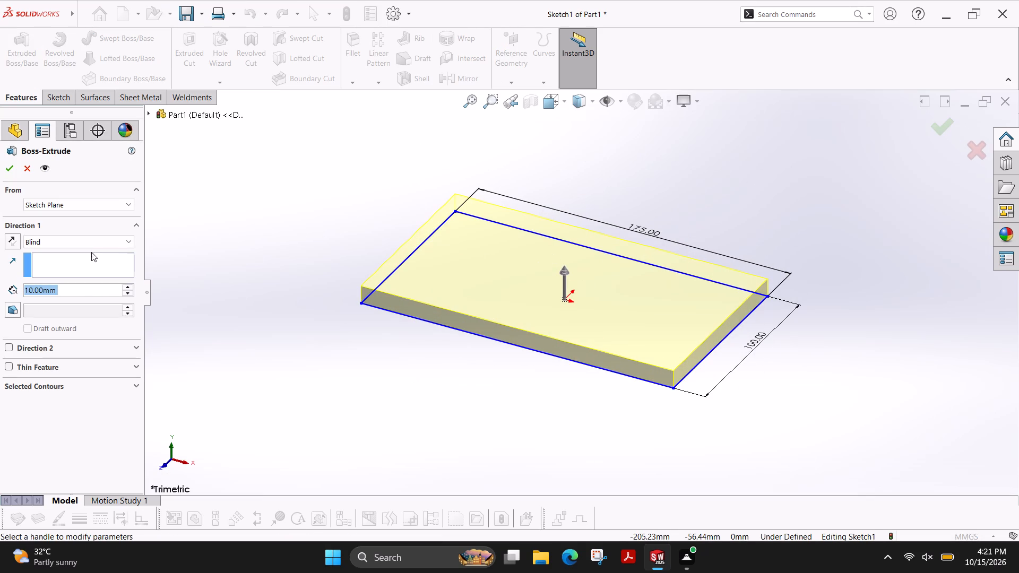
click(128, 289)
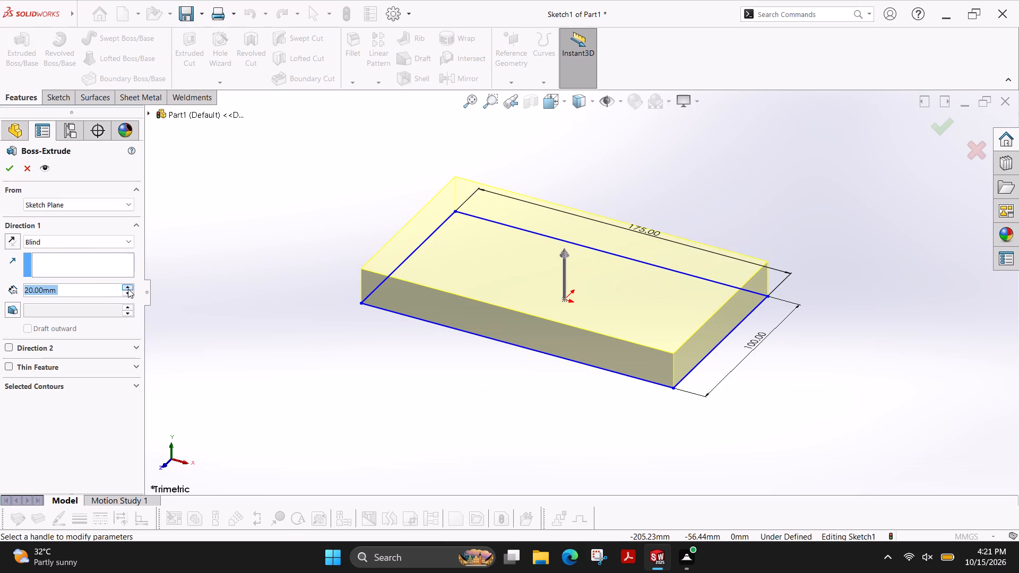
double_click(103, 292)
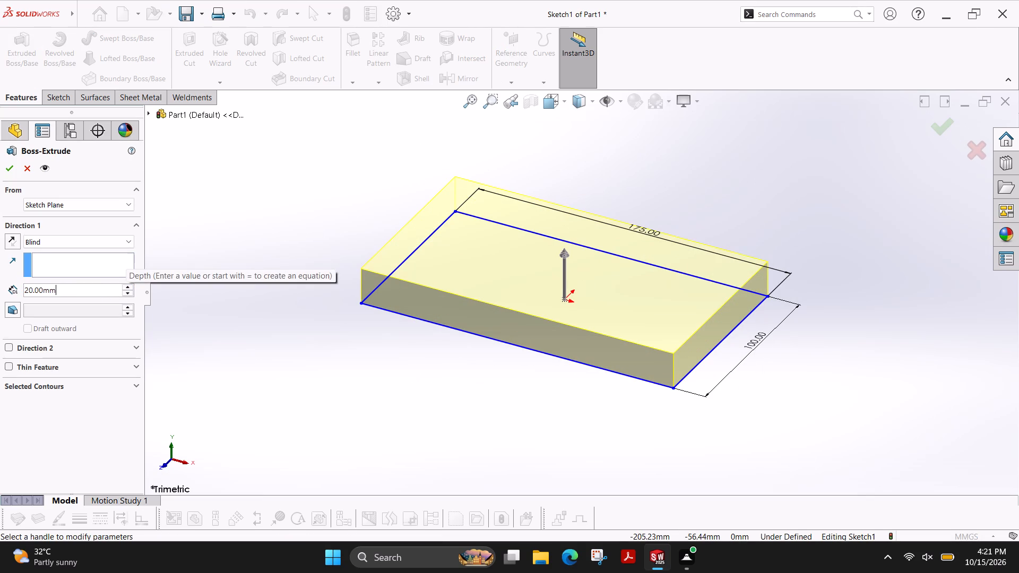
text(25)
key(Return)
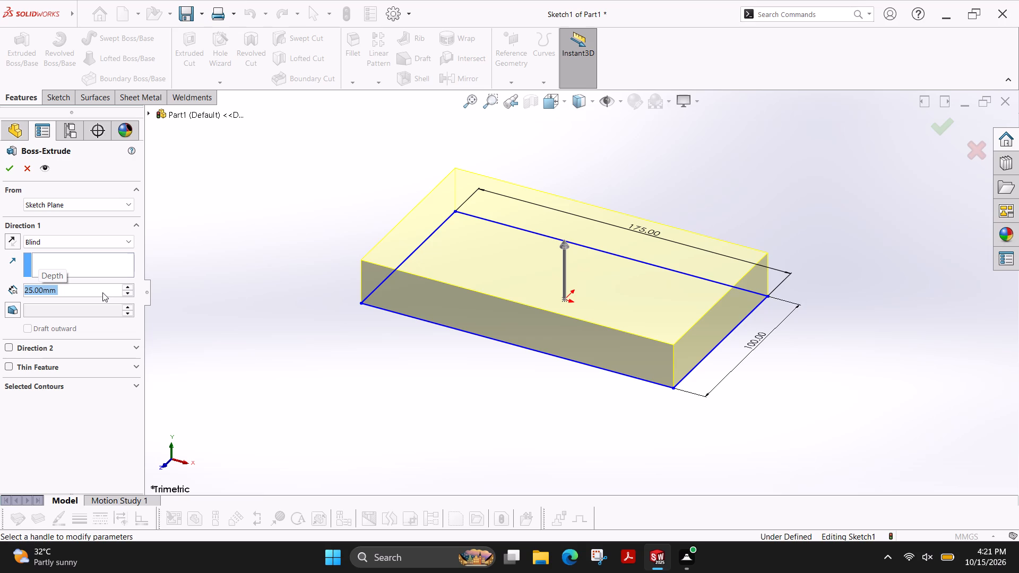
click(10, 167)
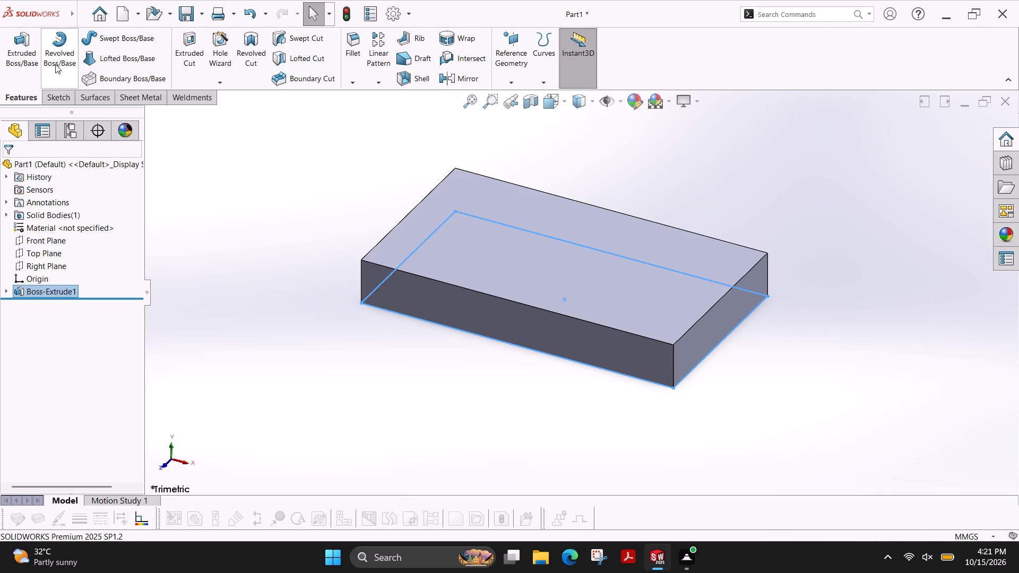
Start a new sketch on the top face of the extruded block.
click(52, 95)
click(23, 58)
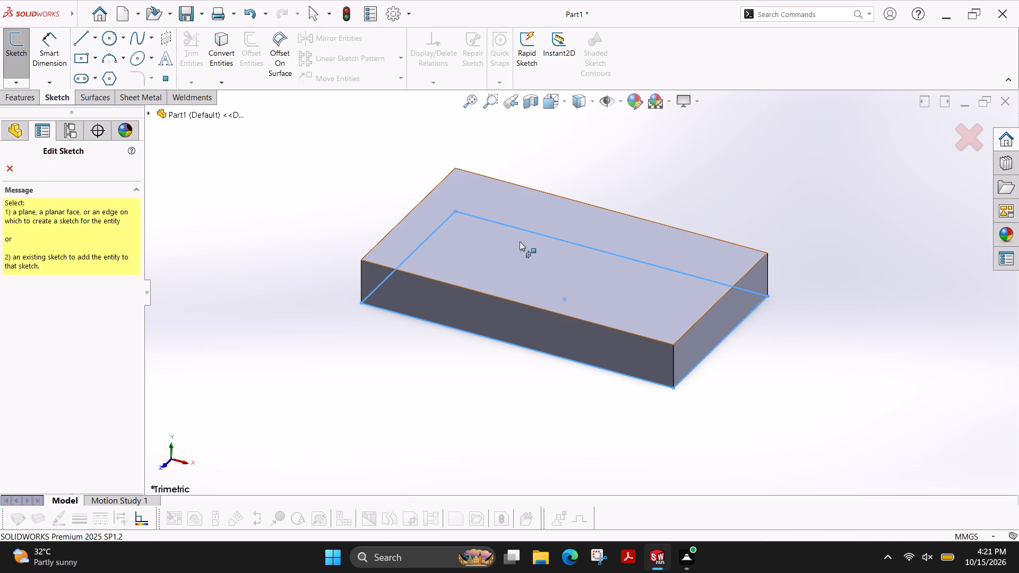
click(469, 189)
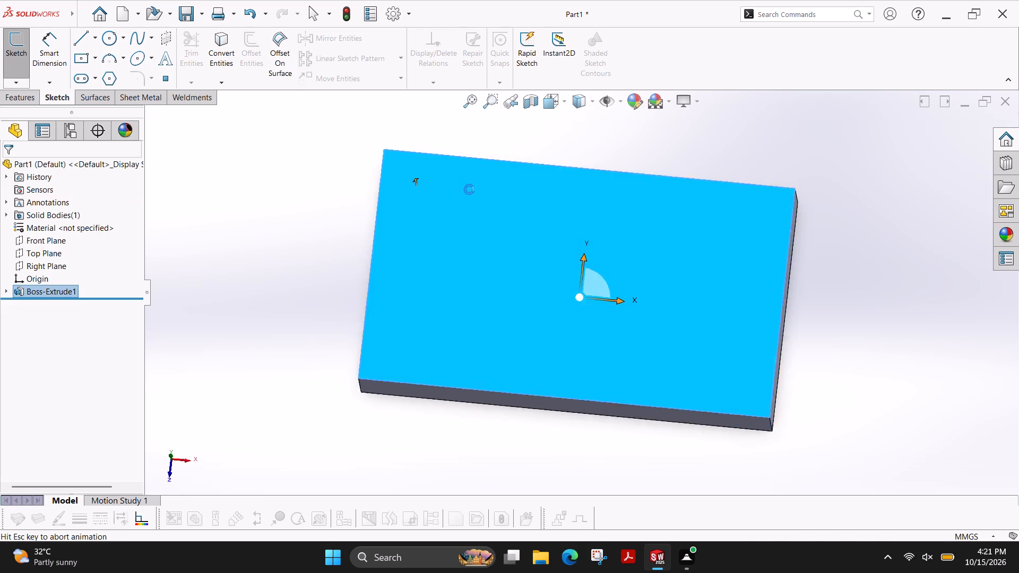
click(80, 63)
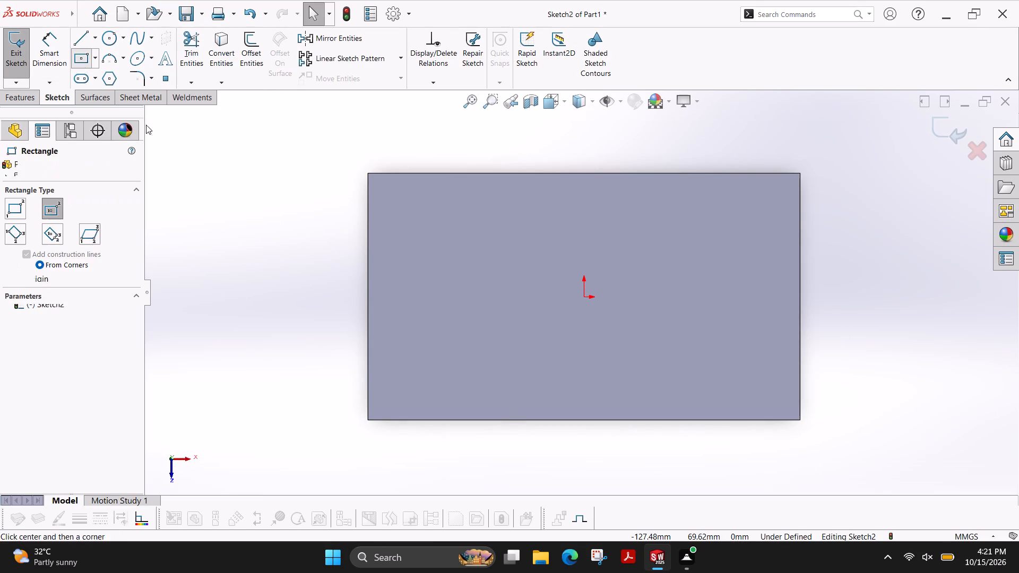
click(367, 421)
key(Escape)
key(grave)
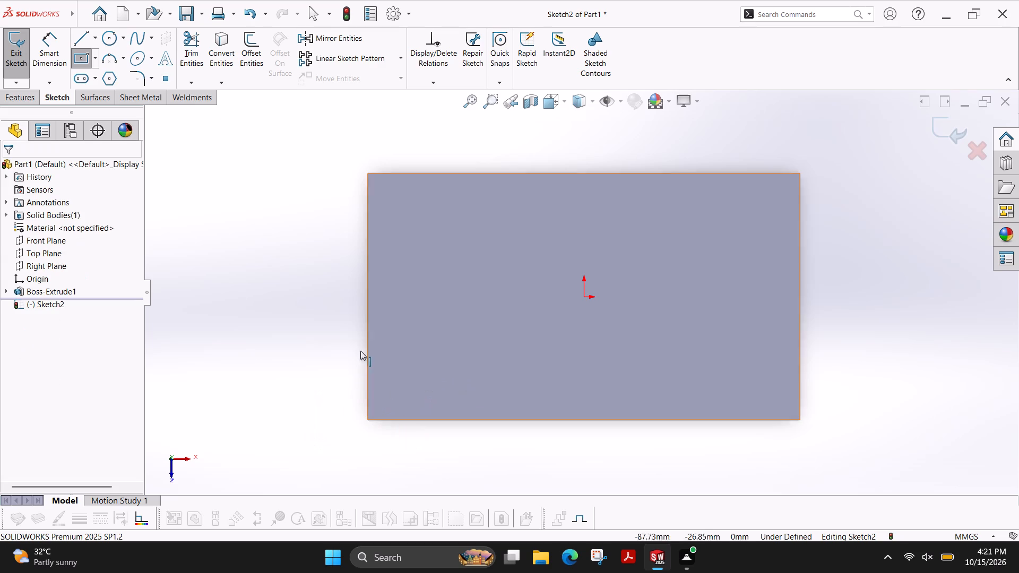
Sketch a corner rectangle at each of the top face's four corners, each about 30 mm wide and 16 to 18 mm deep.
click(98, 59)
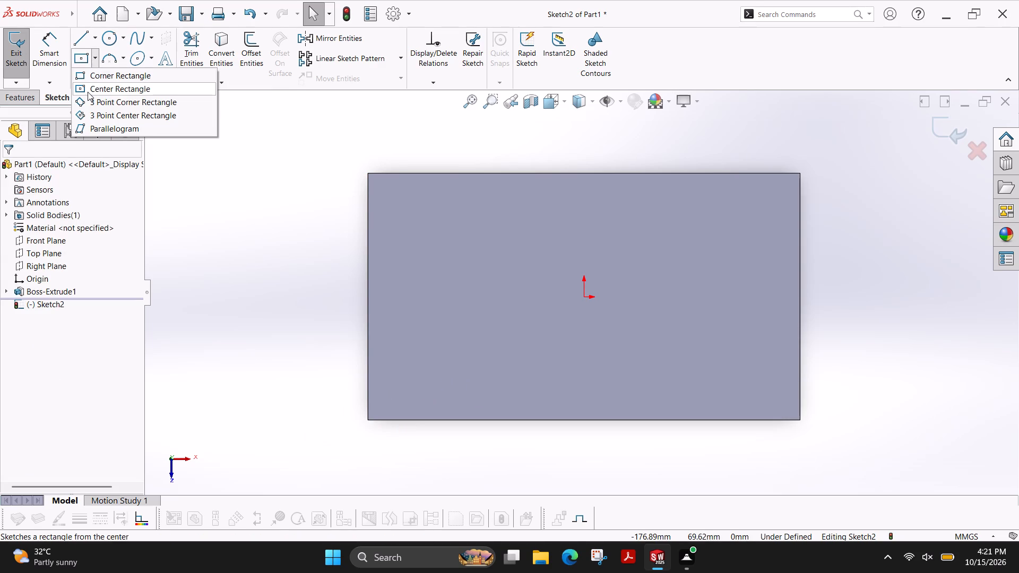
click(96, 80)
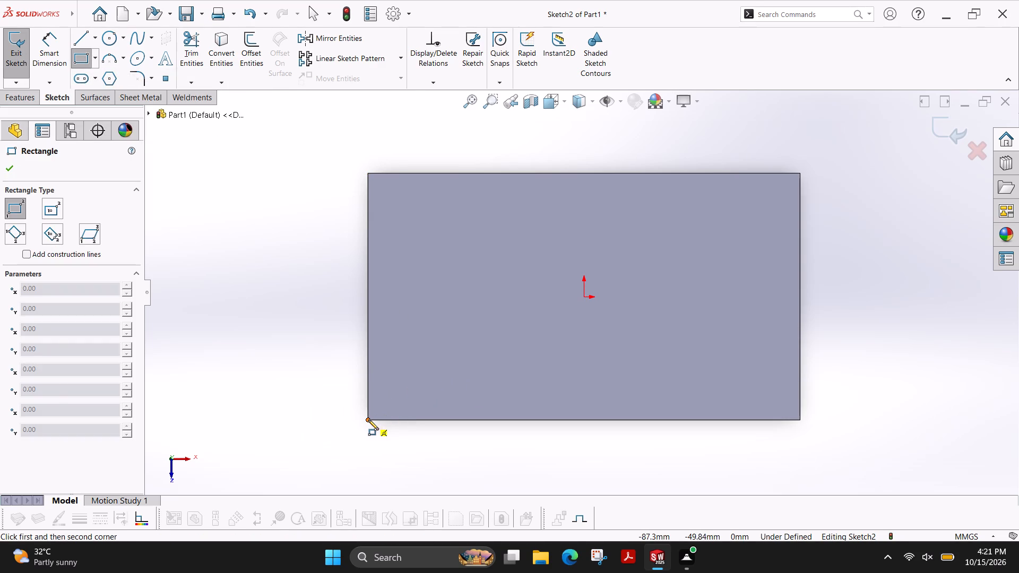
click(368, 420)
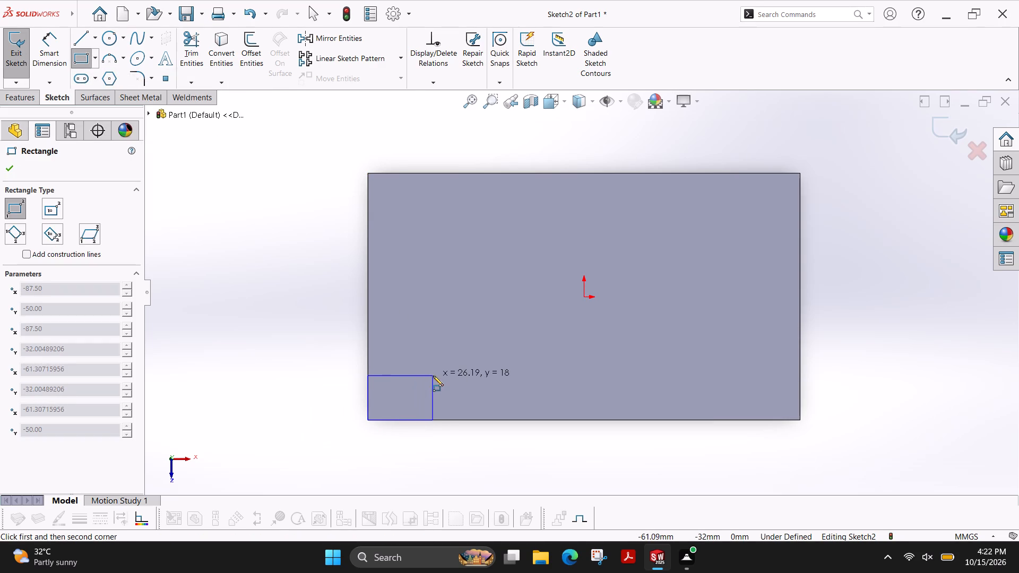
click(442, 376)
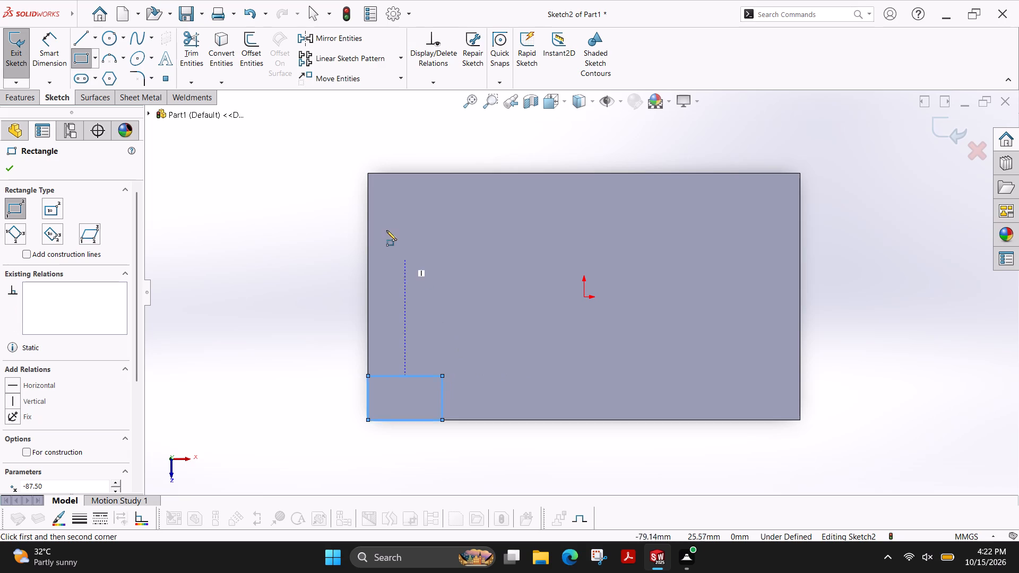
click(367, 173)
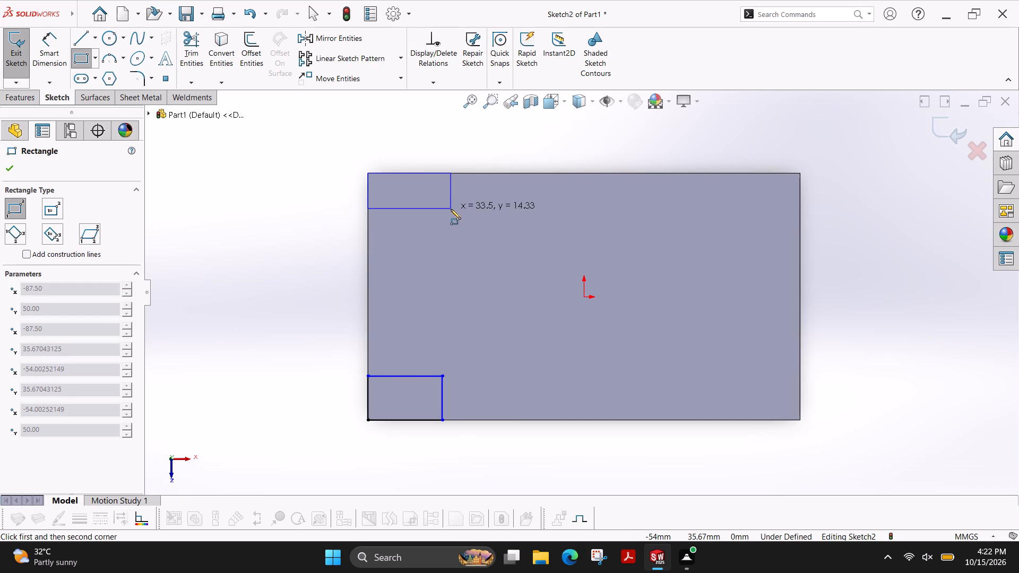
click(444, 212)
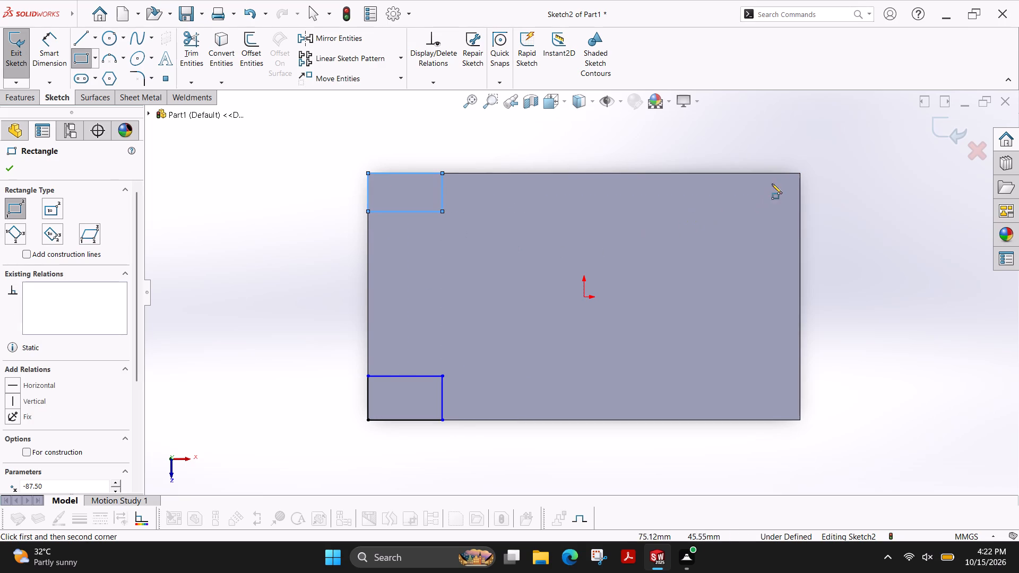
click(800, 173)
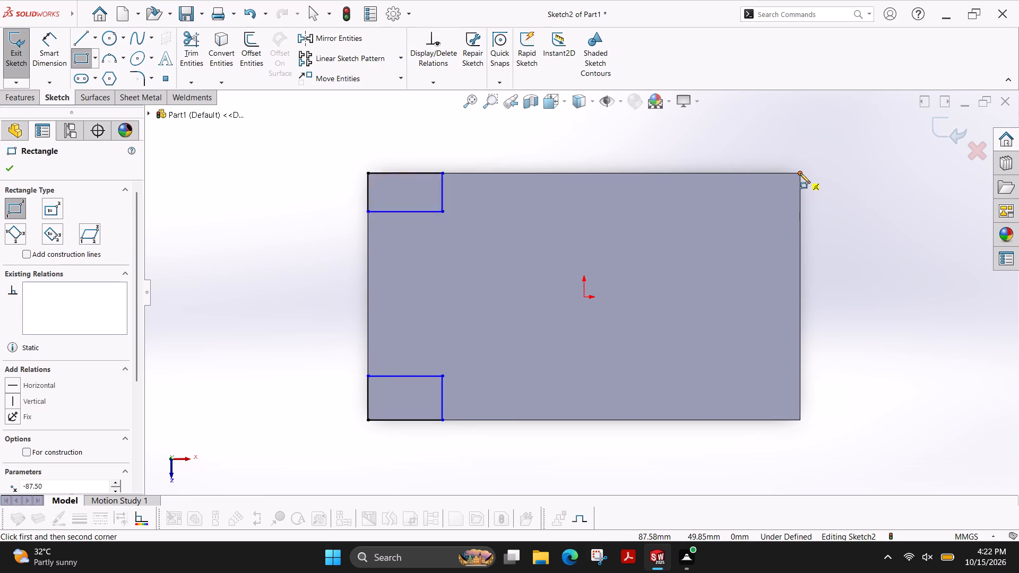
click(728, 212)
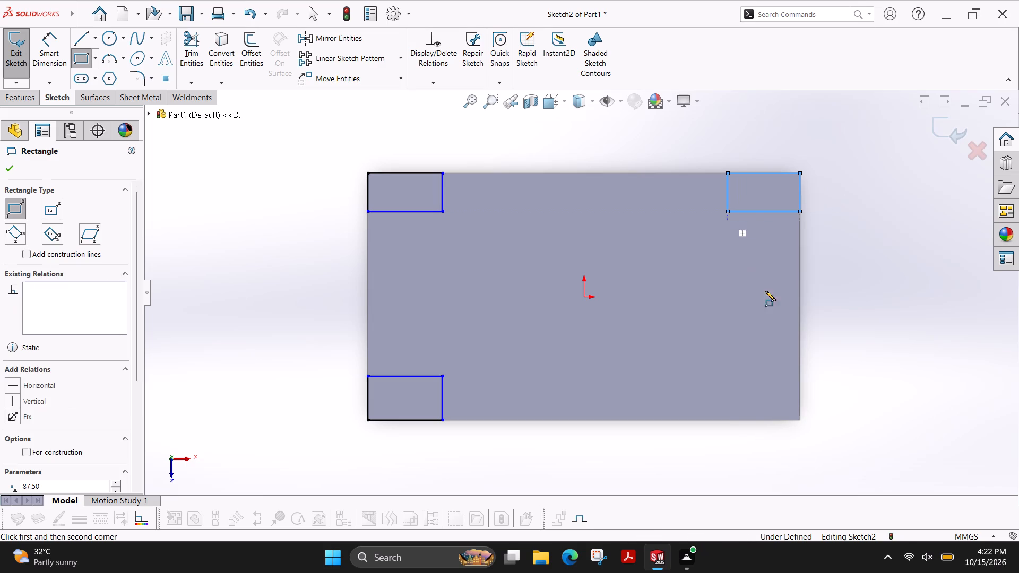
click(800, 419)
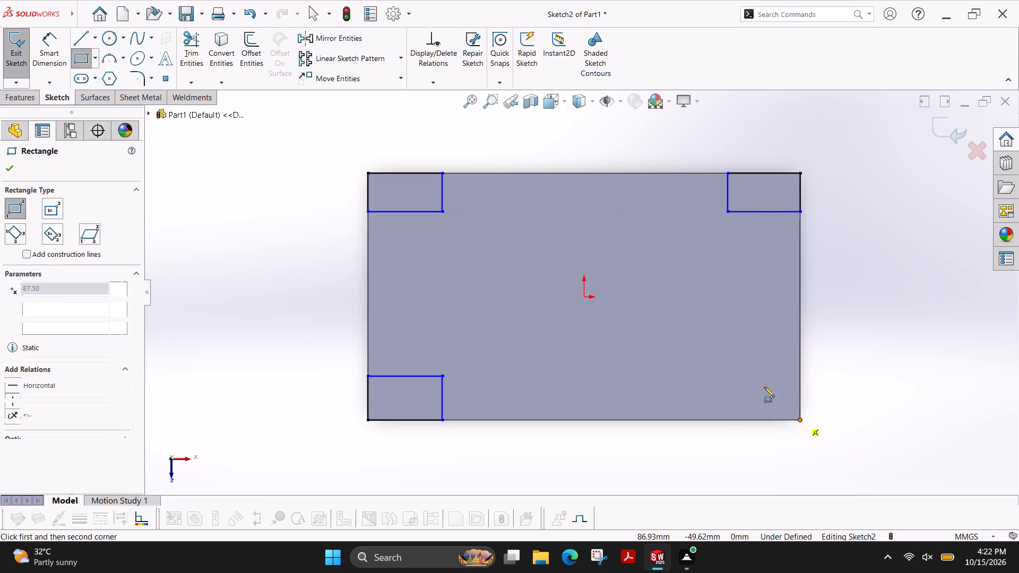
click(726, 375)
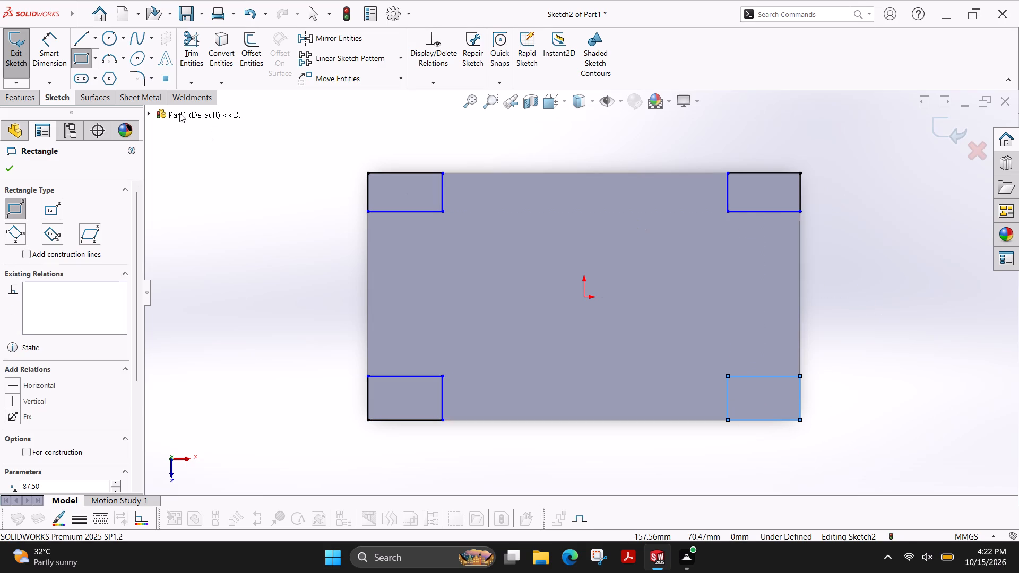
Dimension the upper-right corner rectangle of the sketch to 40 mm wide and 22 mm deep.
click(58, 63)
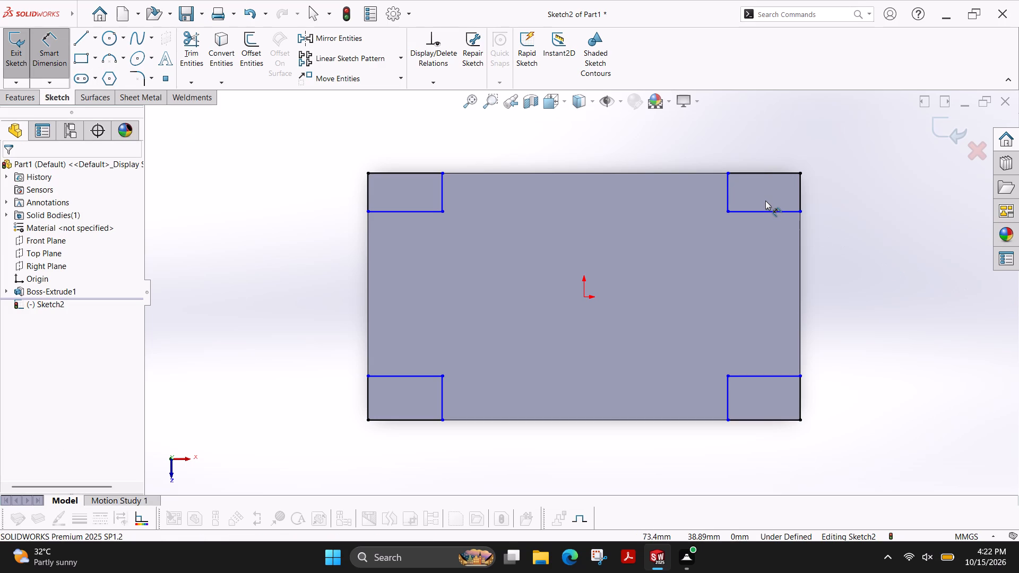
click(756, 176)
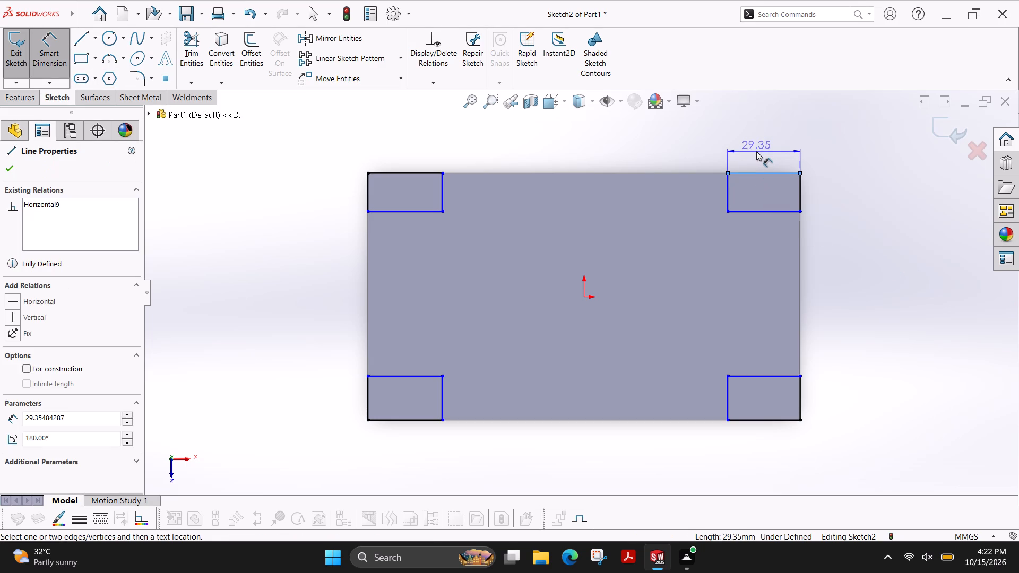
click(756, 151)
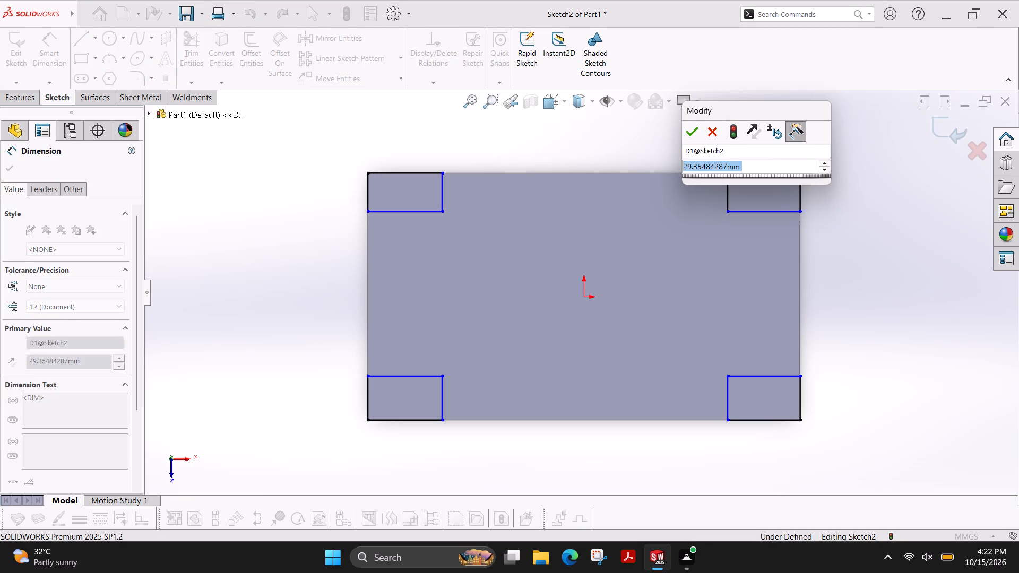
text(40)
key(Return)
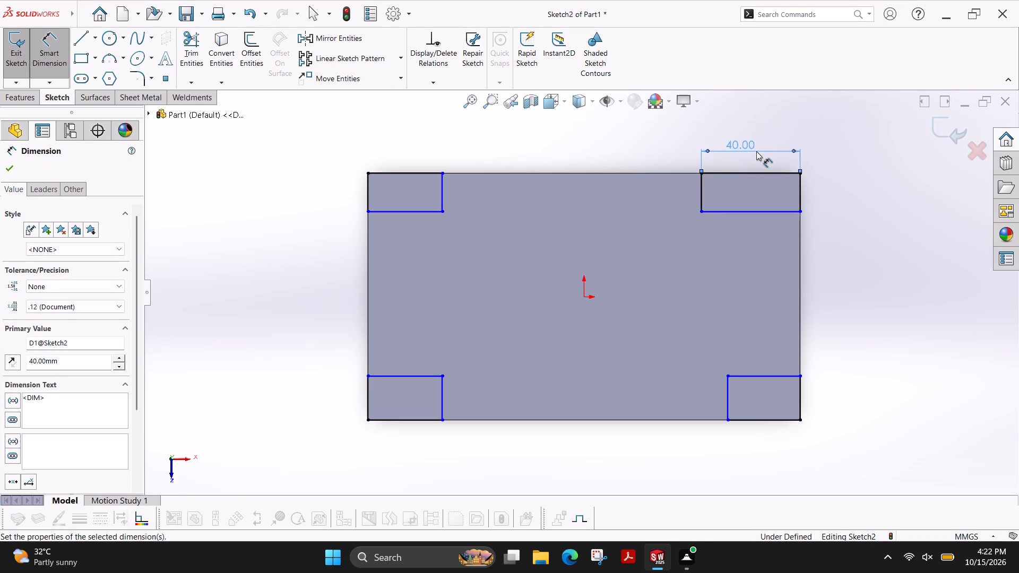
click(800, 193)
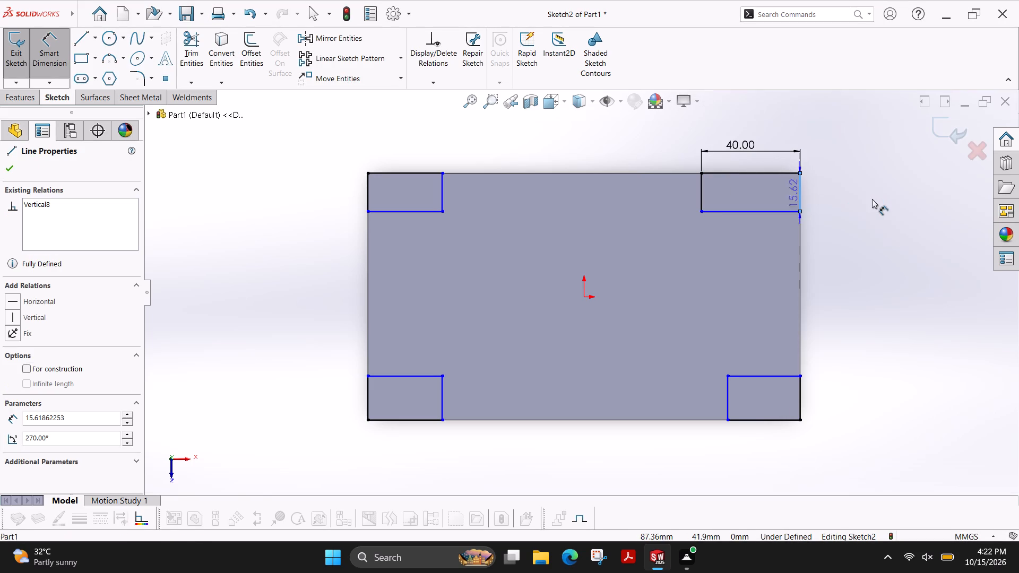
click(860, 189)
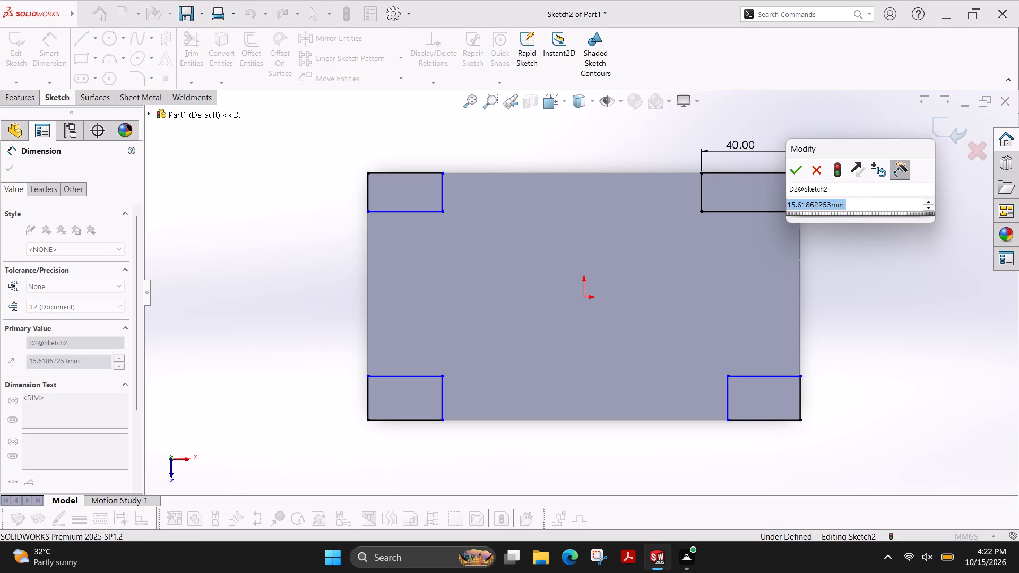
text(22)
key(Return)
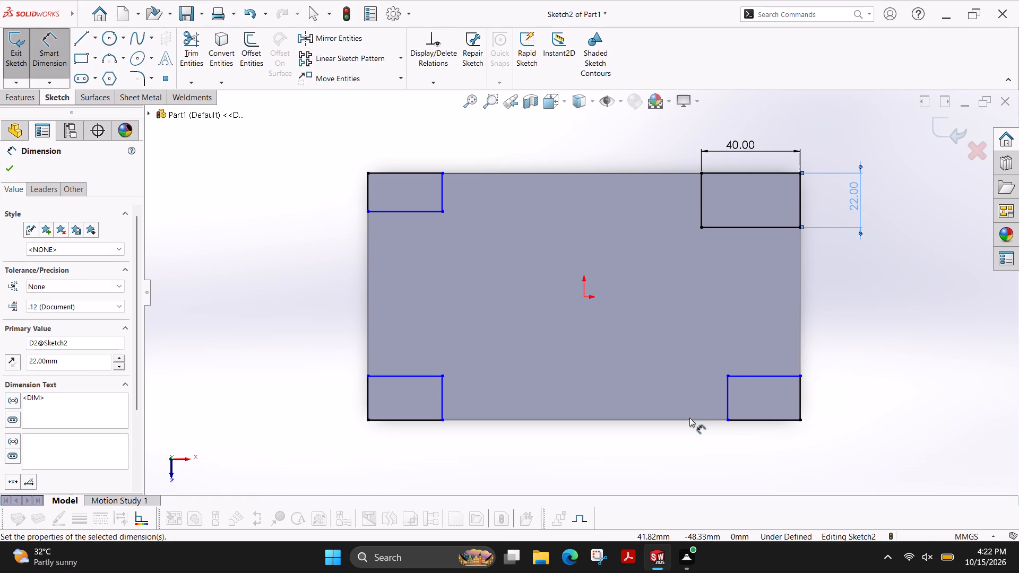
Dimension the lower-right corner rectangle to 22 mm deep and 40 mm wide.
click(801, 396)
click(848, 396)
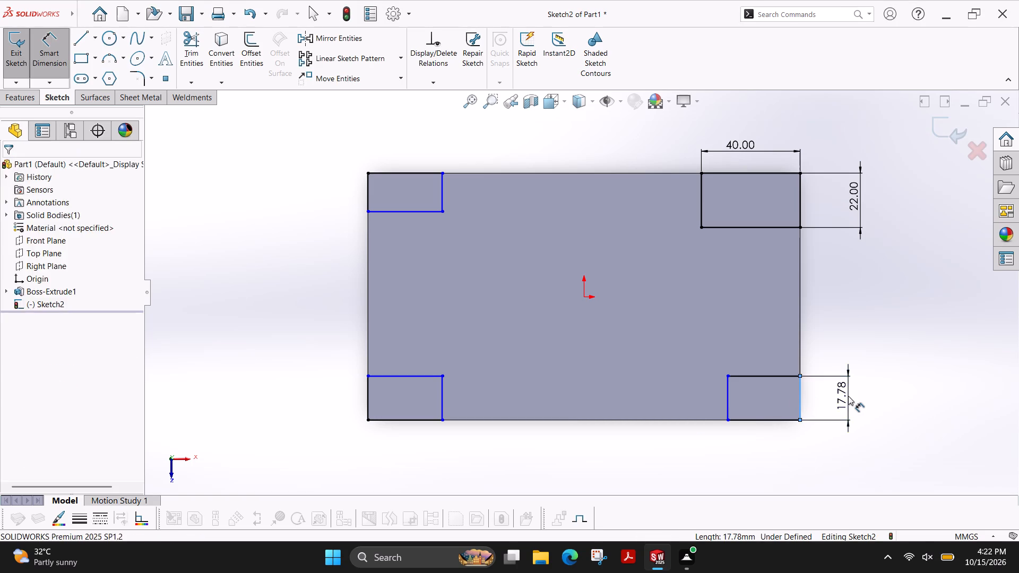
text(22)
key(Return)
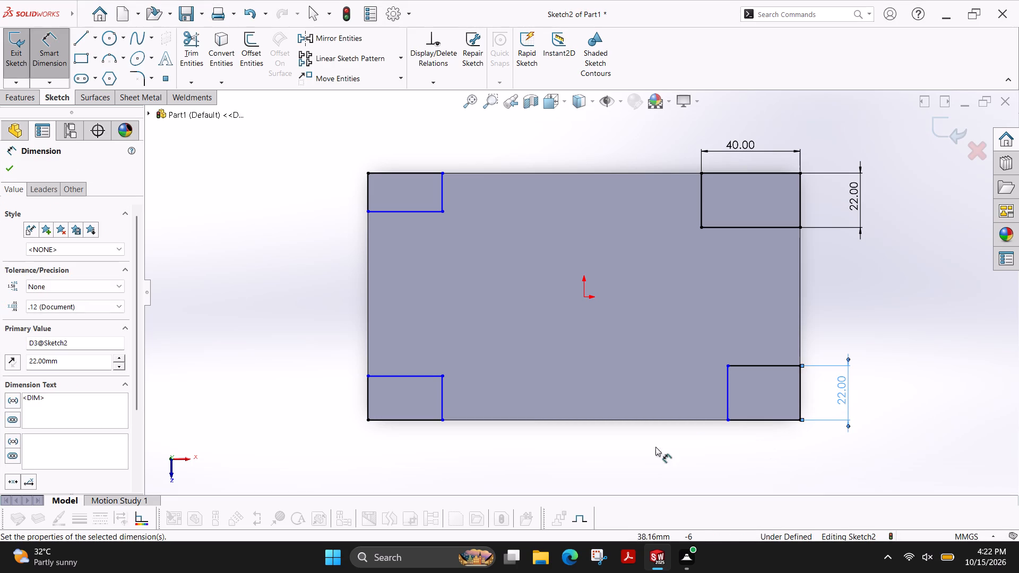
click(751, 421)
click(756, 461)
text(40)
key(Return)
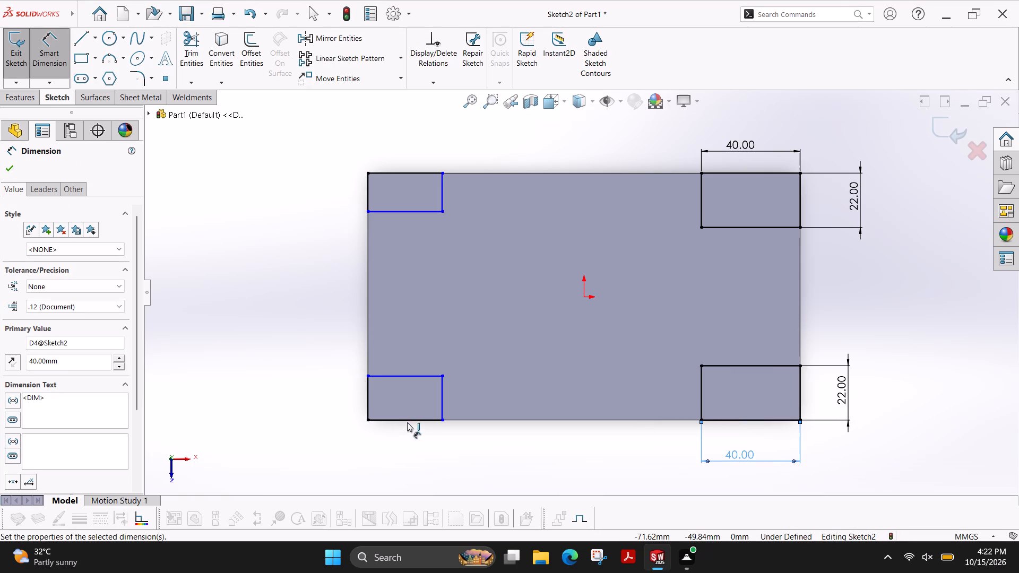
Dimension the lower-left corner rectangle to 40 mm wide and 22 mm deep.
click(409, 421)
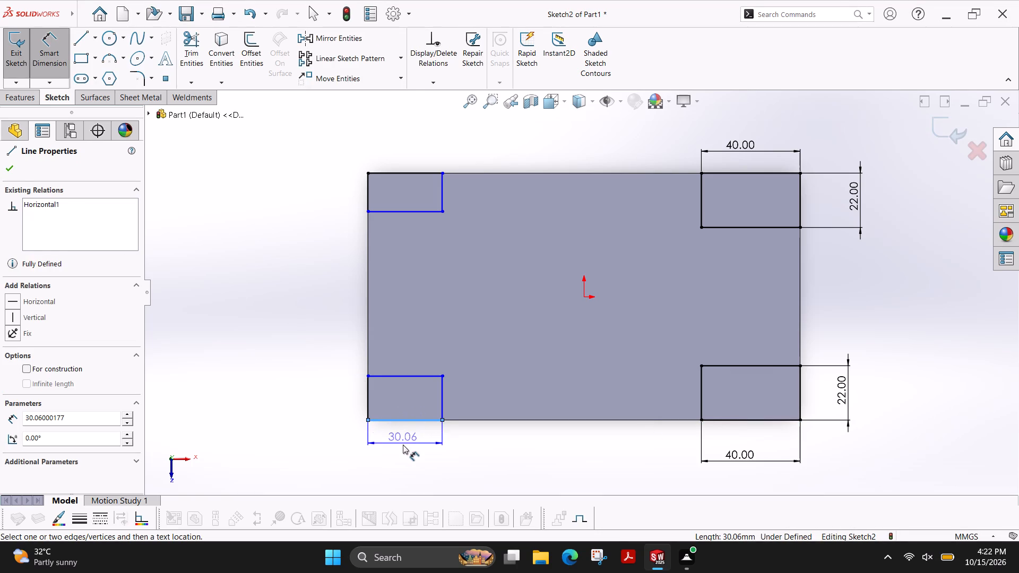
click(403, 445)
text(40)
key(Return)
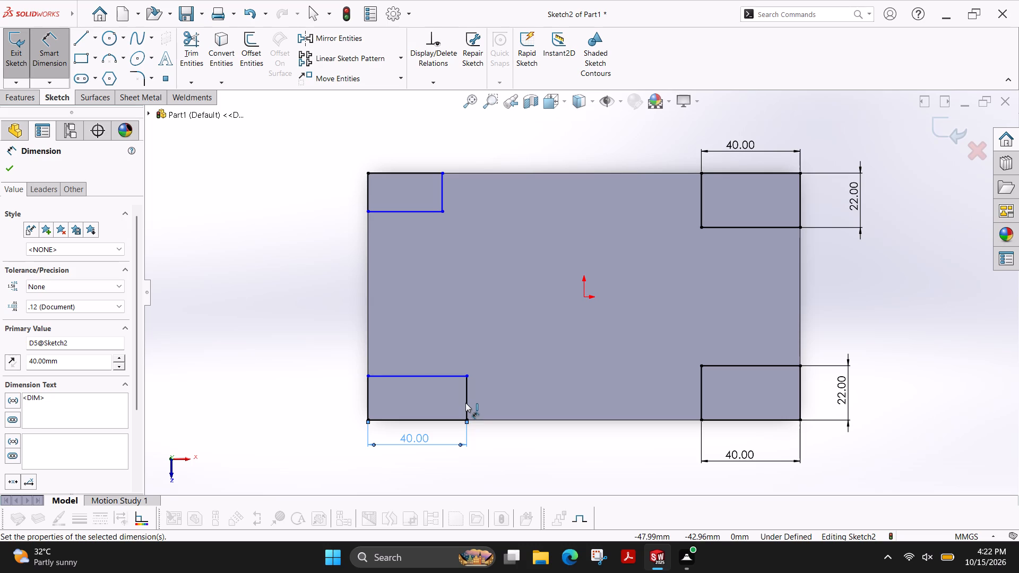
click(469, 402)
click(508, 401)
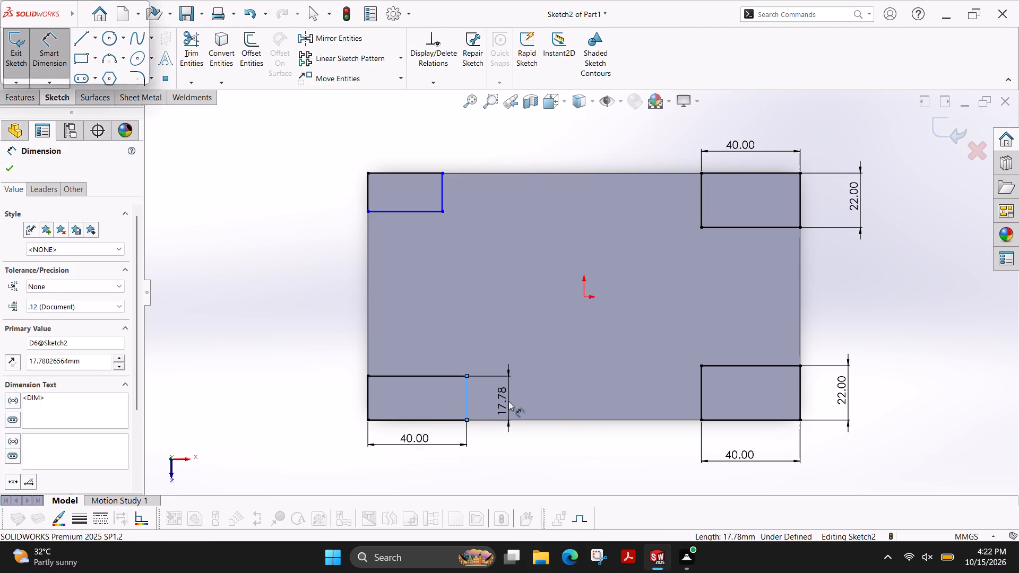
text(22)
key(Return)
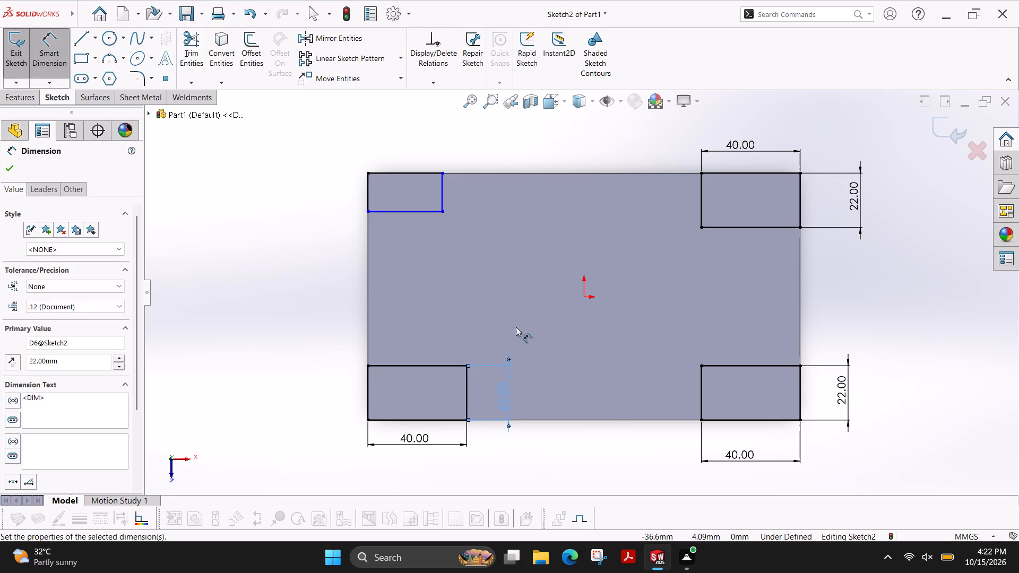
Dimension the upper-left corner rectangle to 40 mm wide and 22 mm deep, and finish dimensioning.
click(416, 210)
click(410, 239)
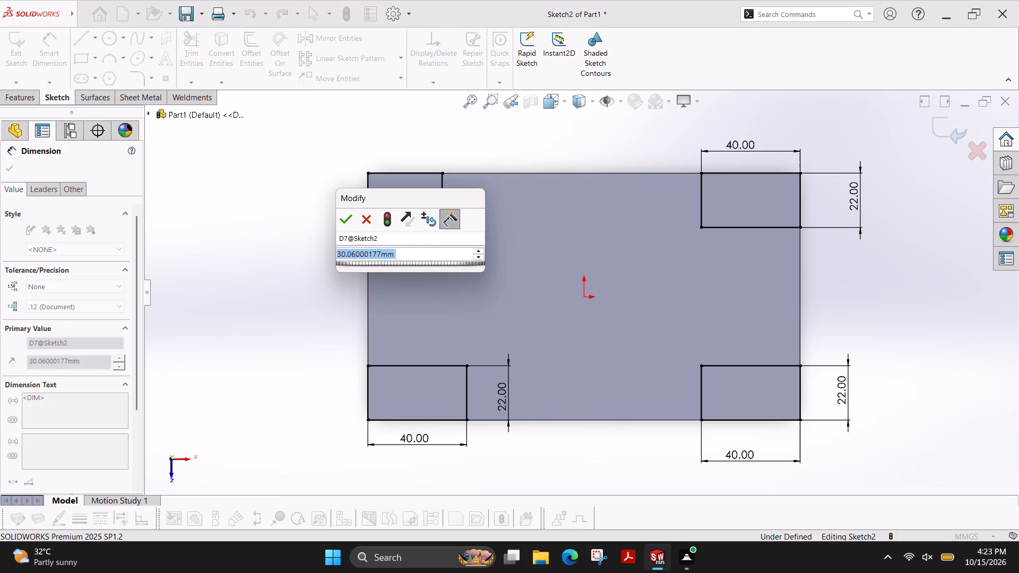
text(40)
key(Return)
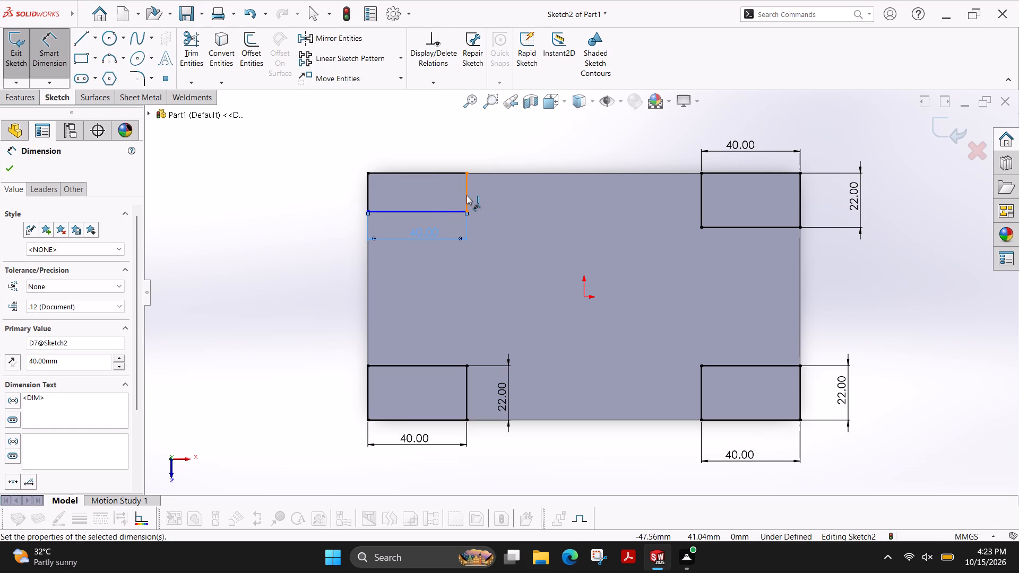
click(465, 195)
click(494, 195)
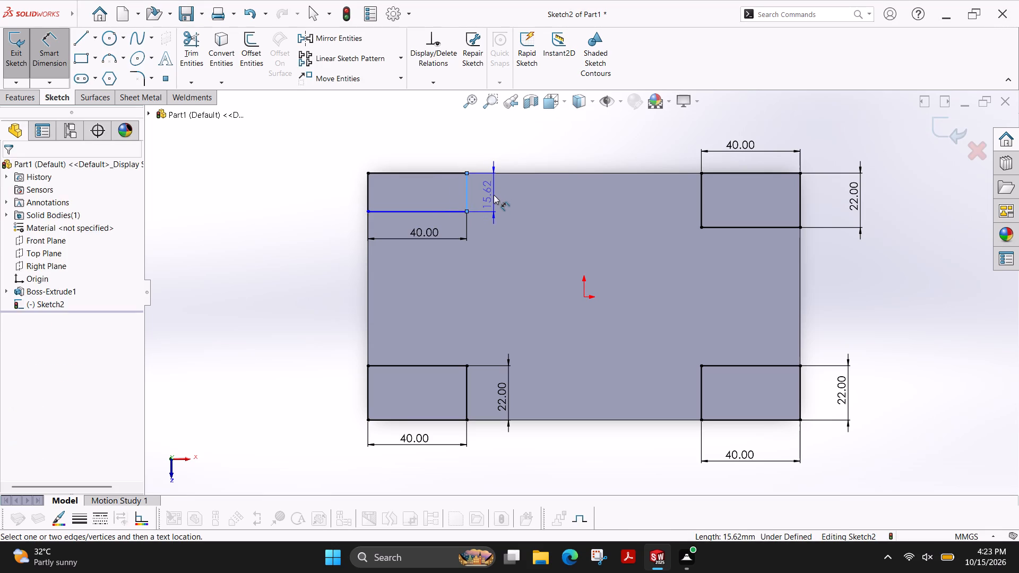
text(22)
key(Return)
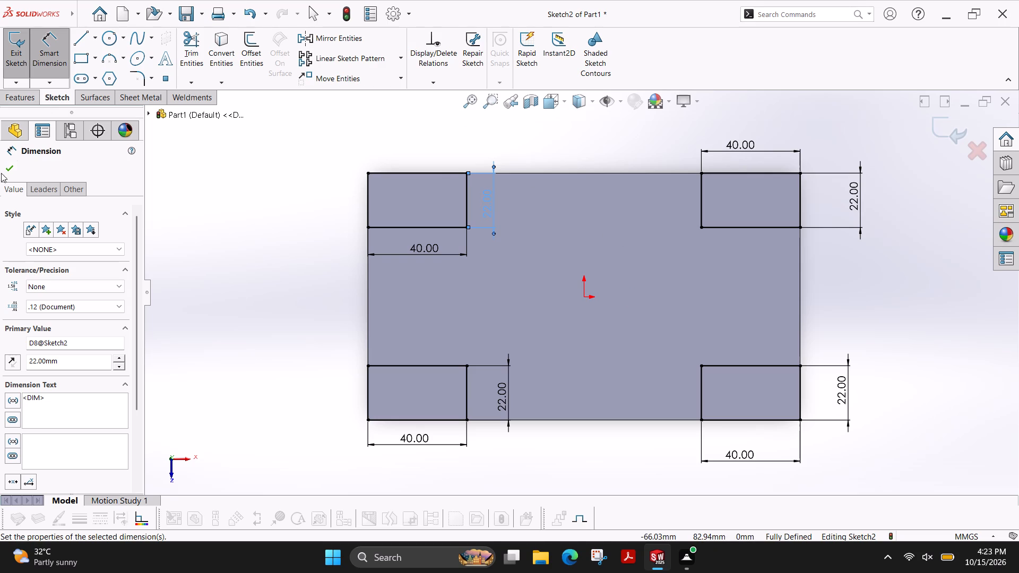
click(14, 169)
Extrude the four corner rectangles upward from the block as a blind boss 30 mm high, merged with the base.
click(20, 96)
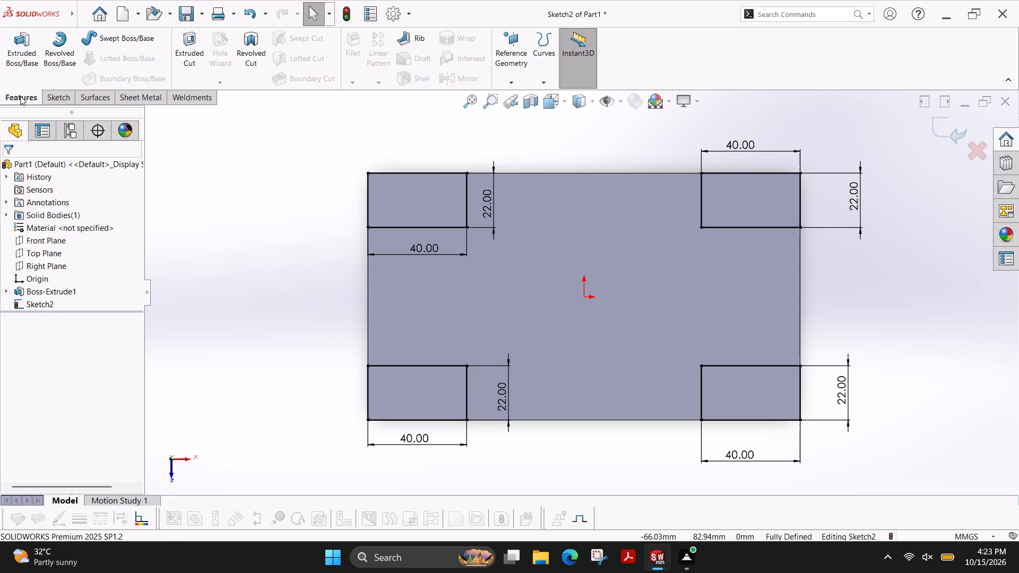
click(20, 53)
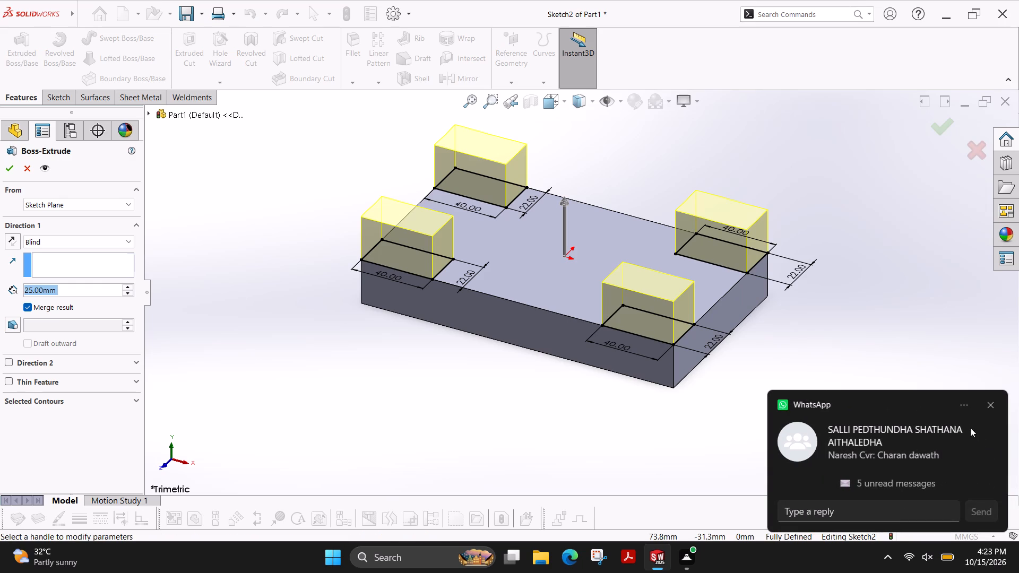
click(989, 408)
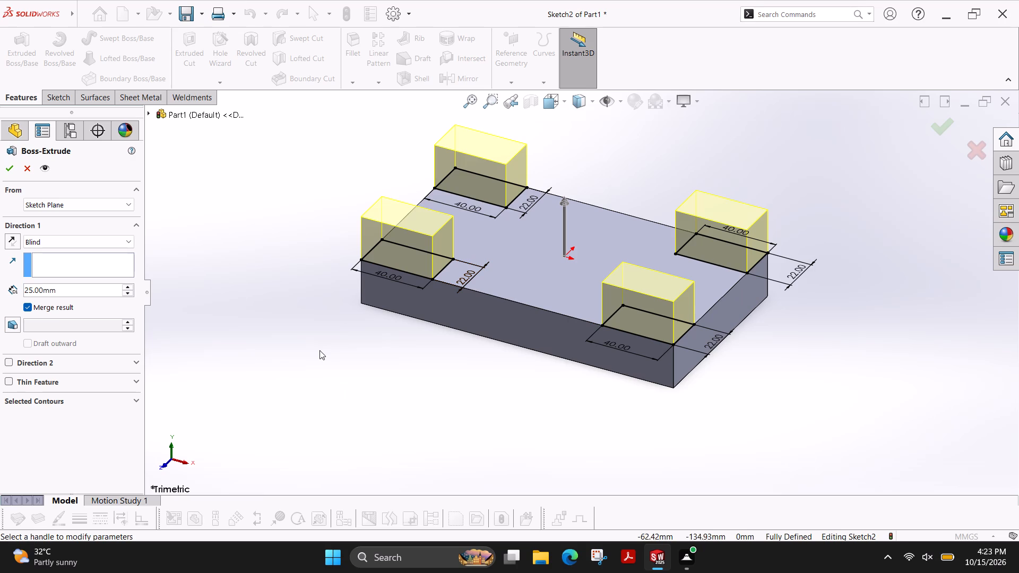
double_click(74, 294)
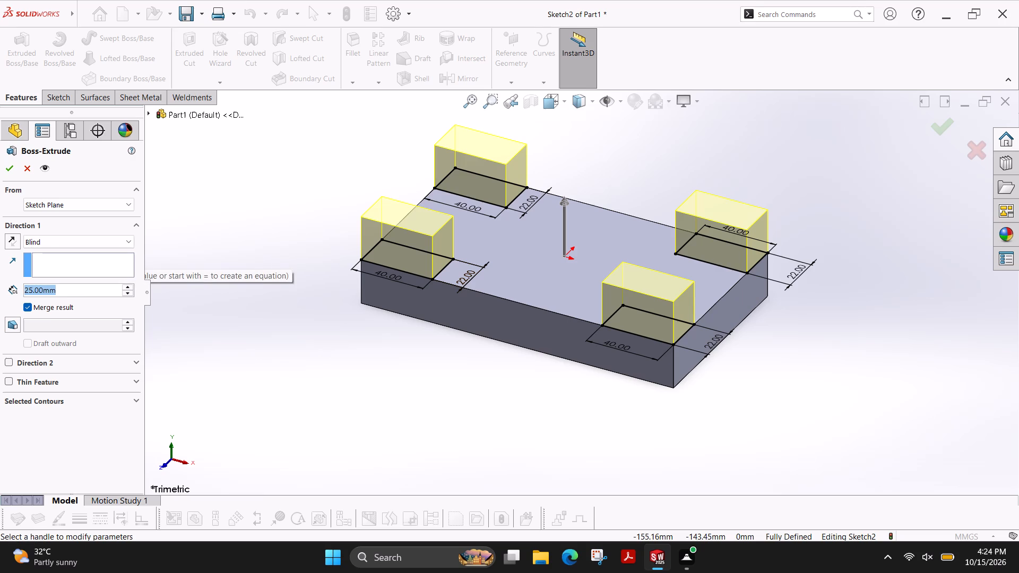
text(30)
key(Return)
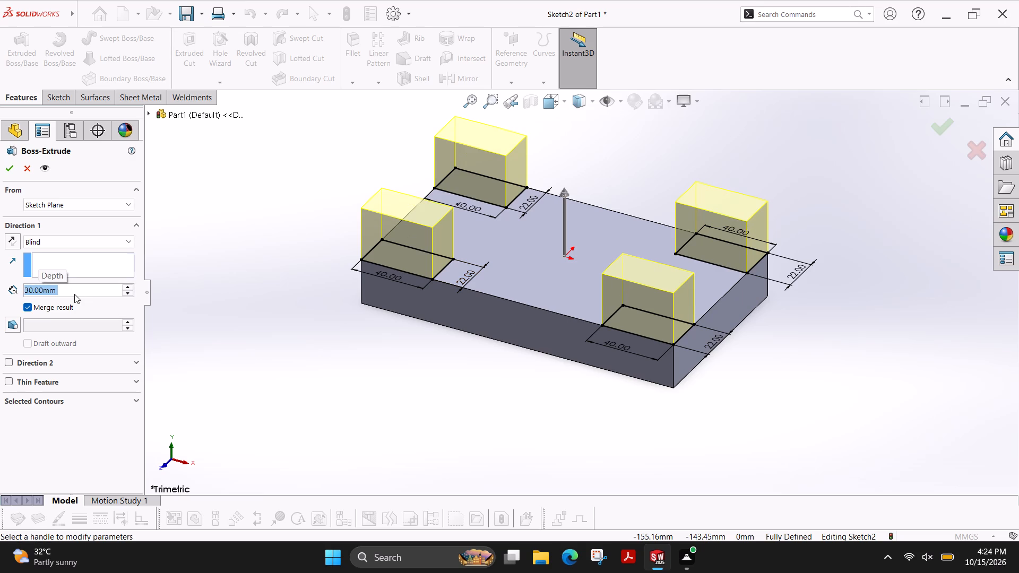
click(9, 163)
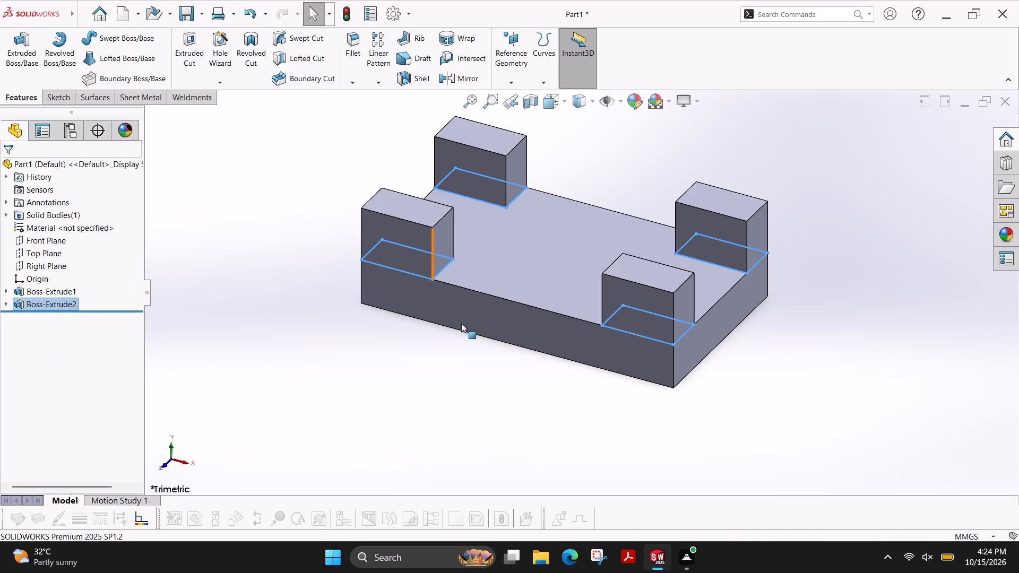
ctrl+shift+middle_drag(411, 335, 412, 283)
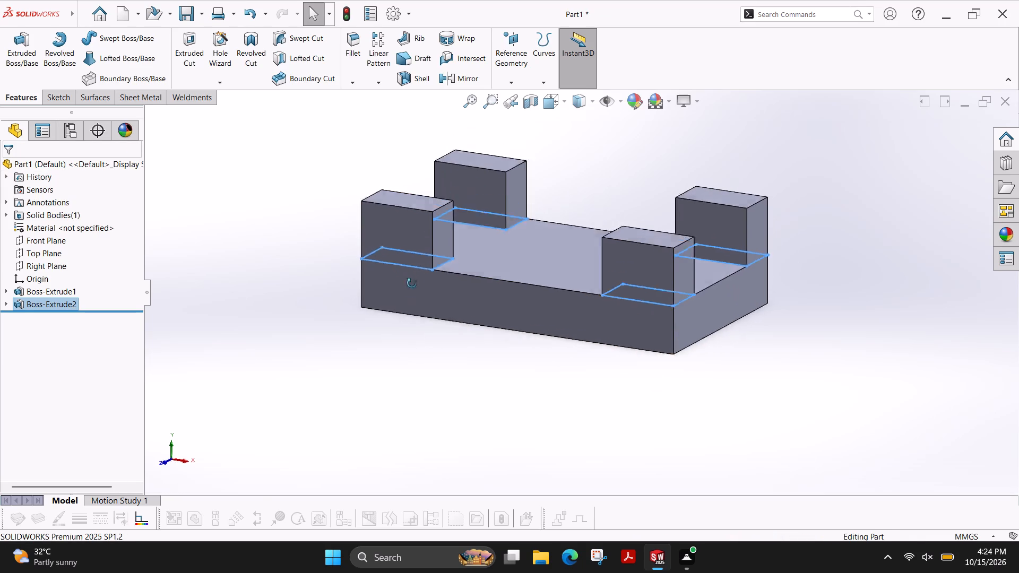
Start a sketch on the base block's bottom face and draw a rectangle about 30 by 17 mm at its lower-left corner.
ctrl+shift+middle_drag(412, 283, 442, 129)
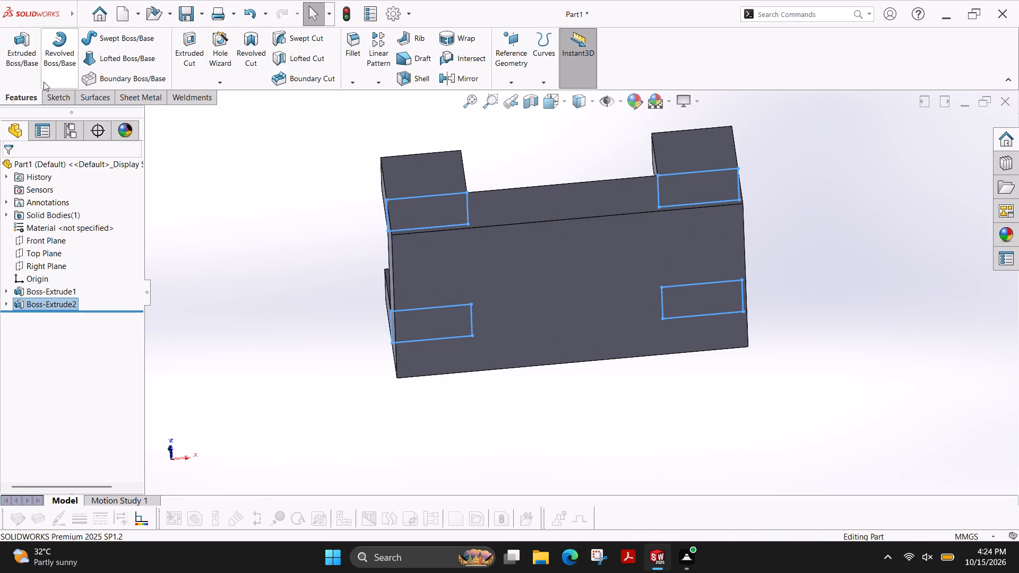
click(50, 93)
click(16, 46)
click(603, 278)
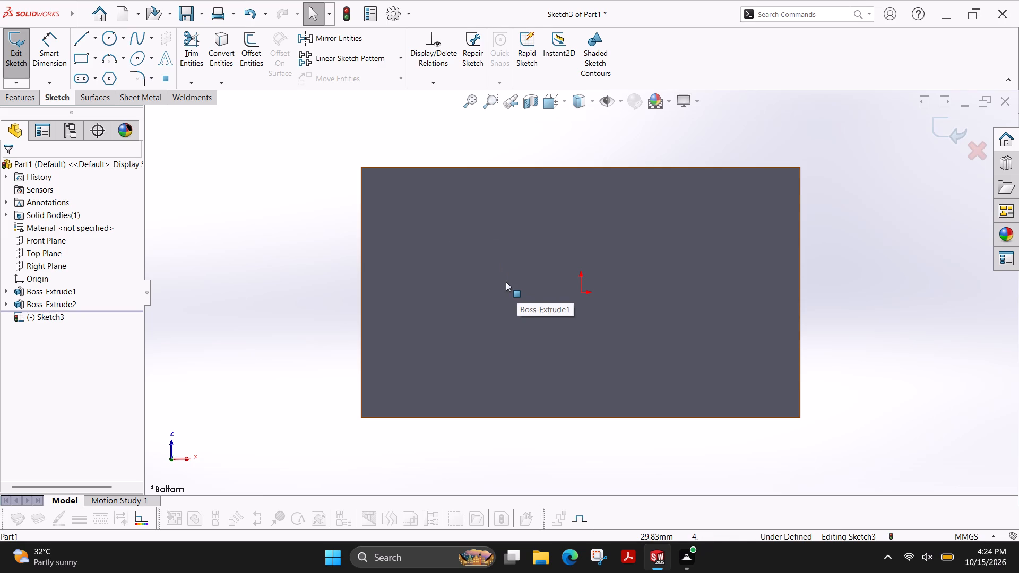
click(76, 62)
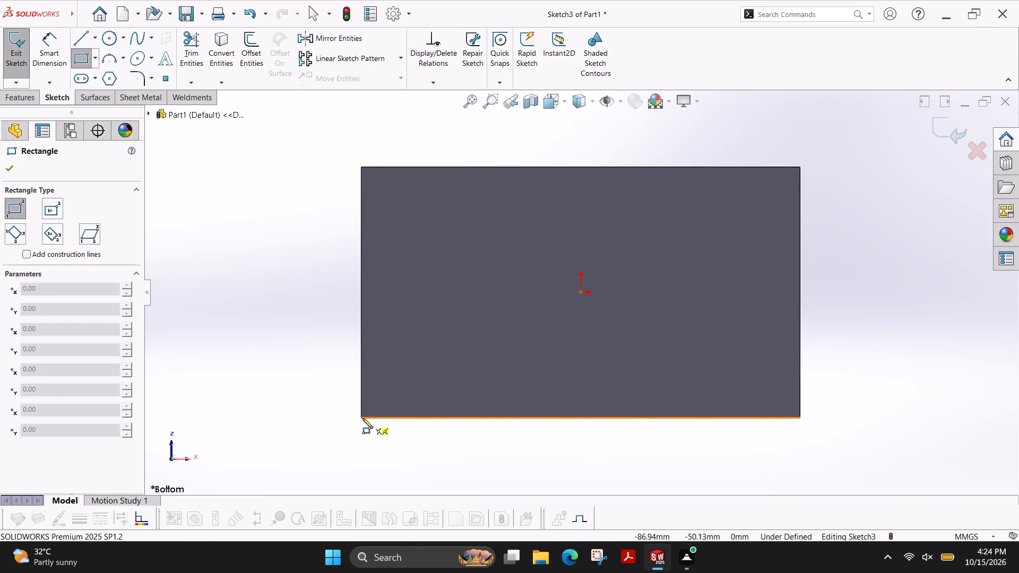
click(361, 419)
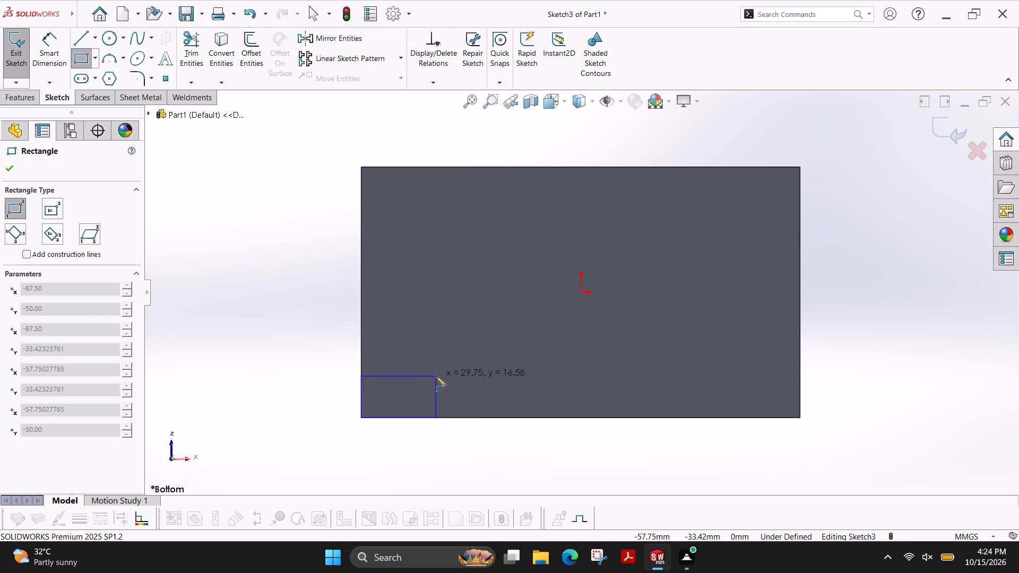
click(436, 376)
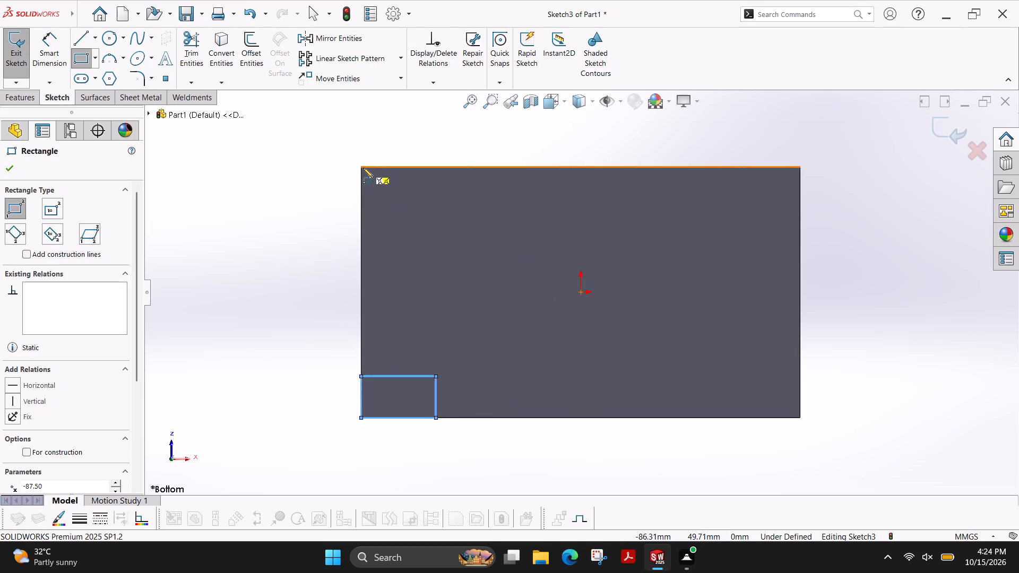
Draw a second corner rectangle from the upper-left corner of the bottom face.
click(362, 168)
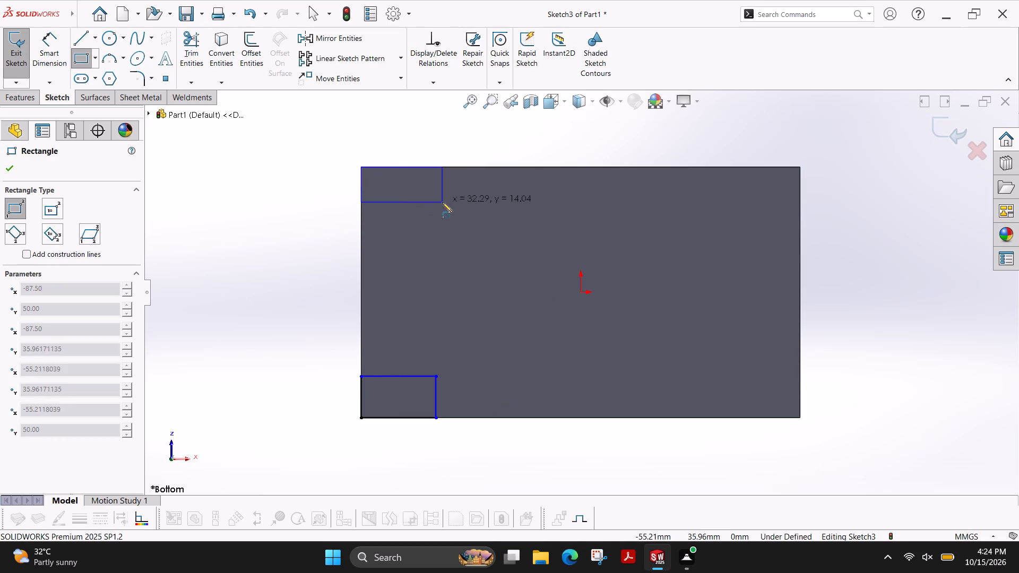
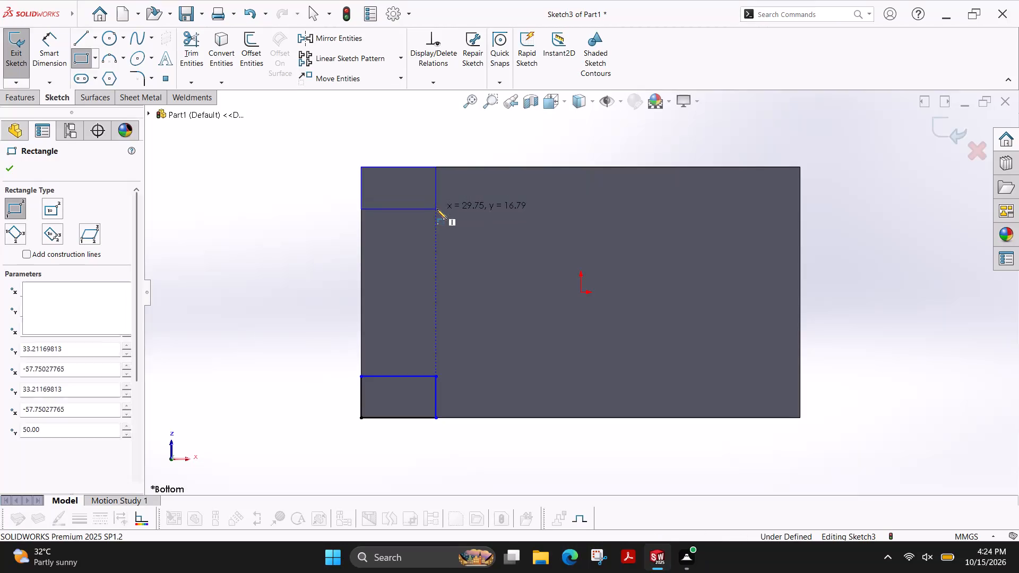
Draw corner rectangles about 31 by 17 mm at the upper-right and lower-right corners of the bottom face.
click(799, 166)
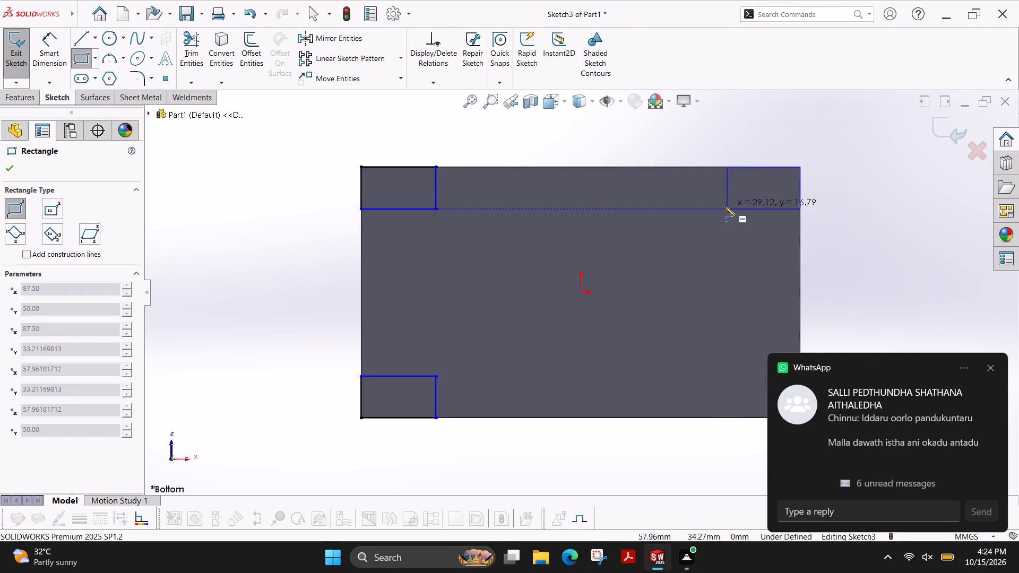
click(722, 210)
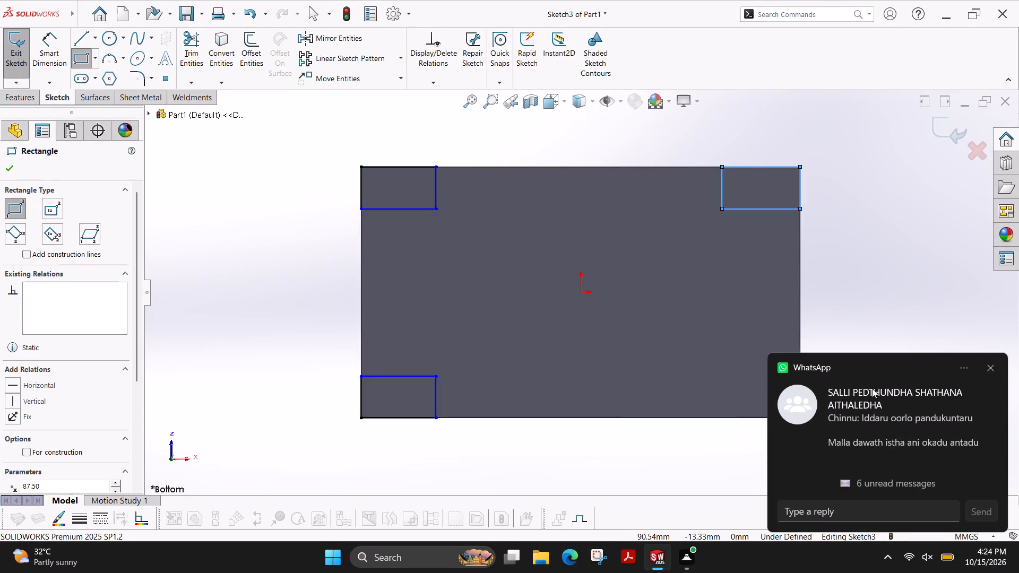
click(992, 369)
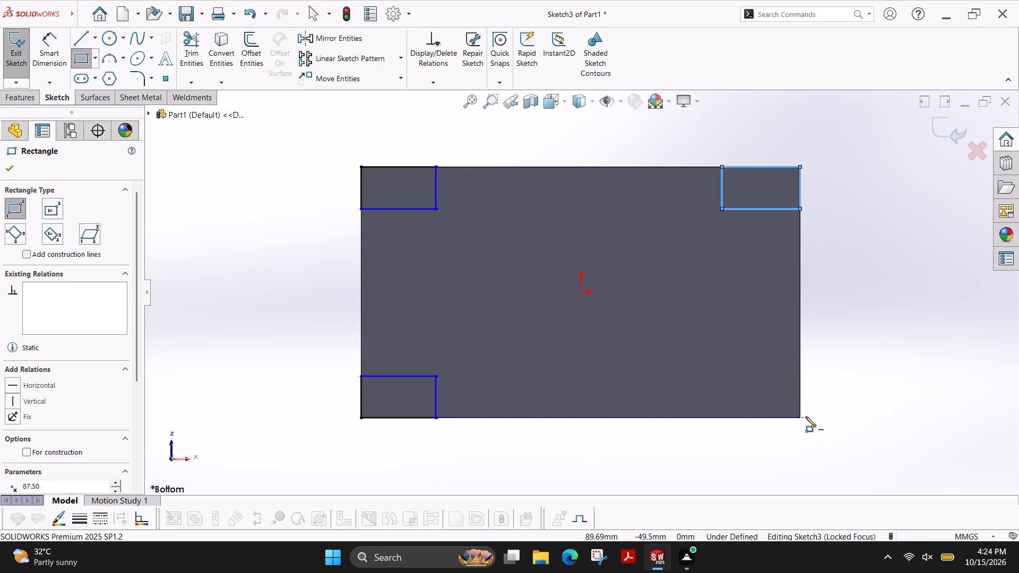
click(800, 418)
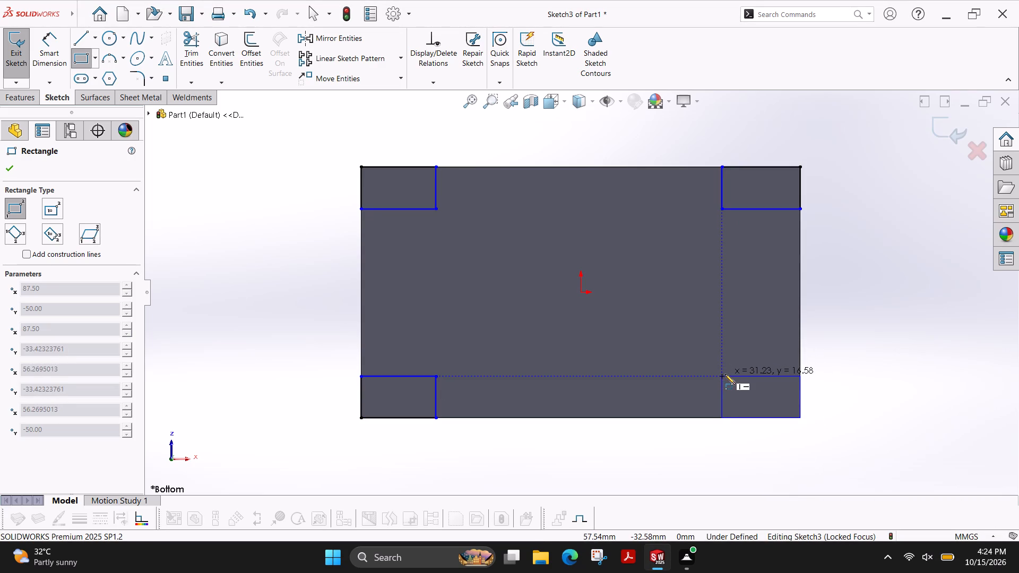
click(723, 376)
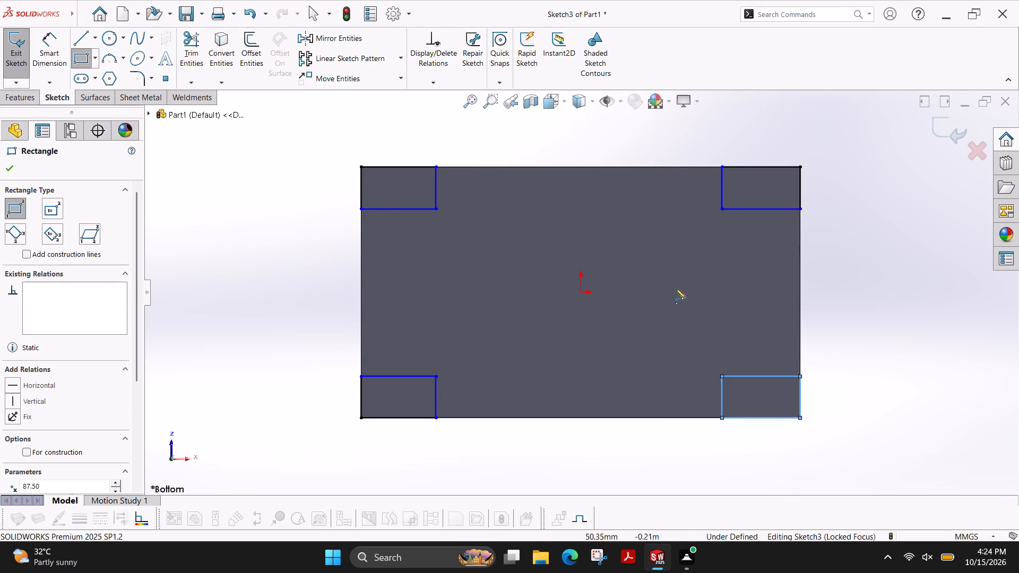
Dimension the upper-left corner rectangle to 40 mm wide and 22 mm deep.
click(52, 50)
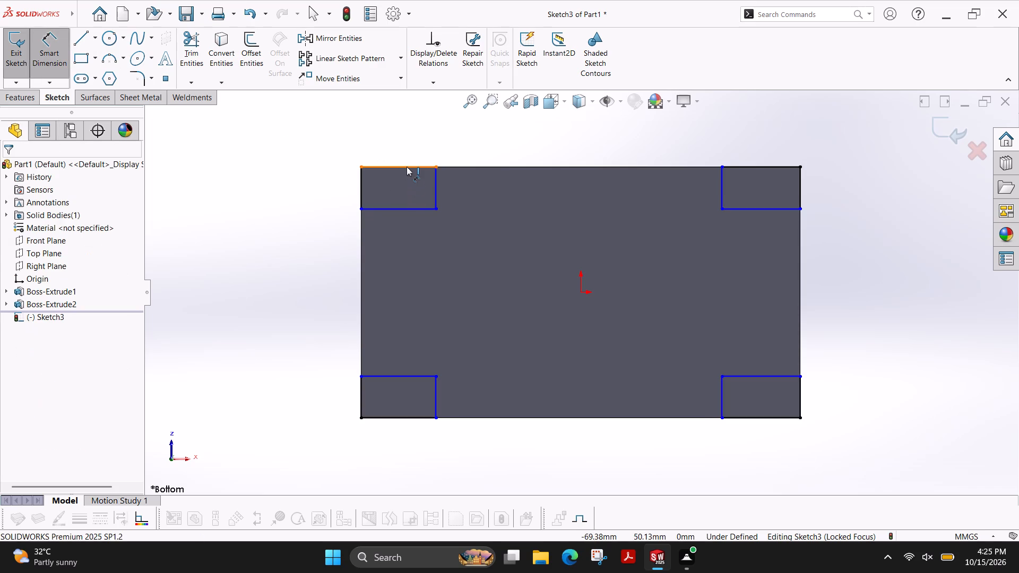
click(407, 167)
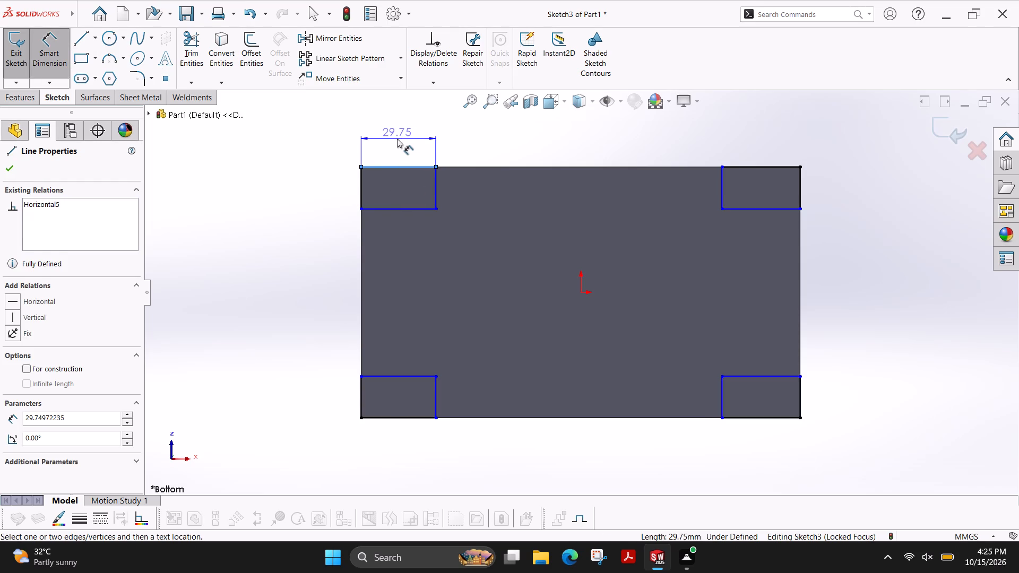
click(397, 138)
text(40)
key(Return)
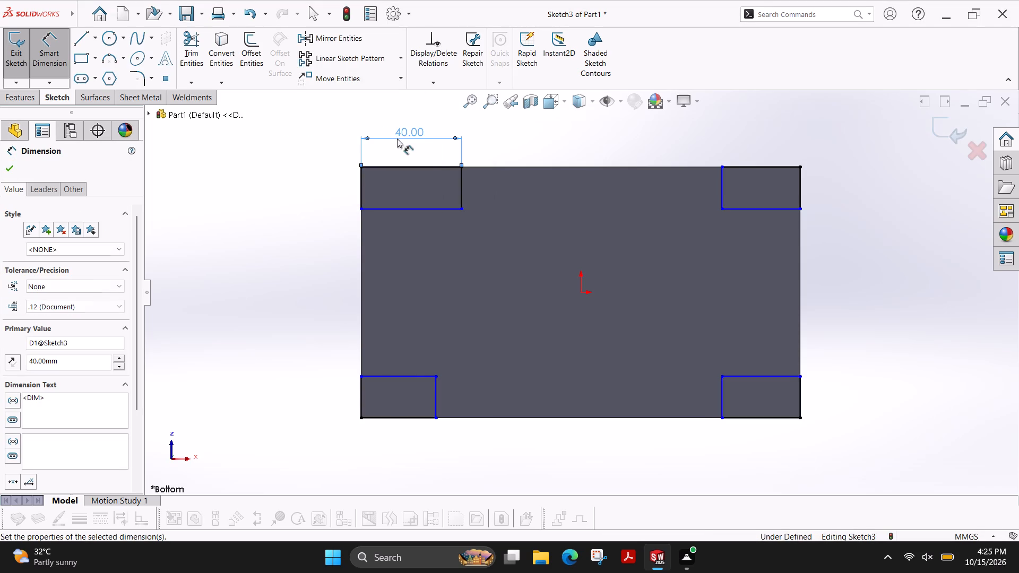
click(362, 186)
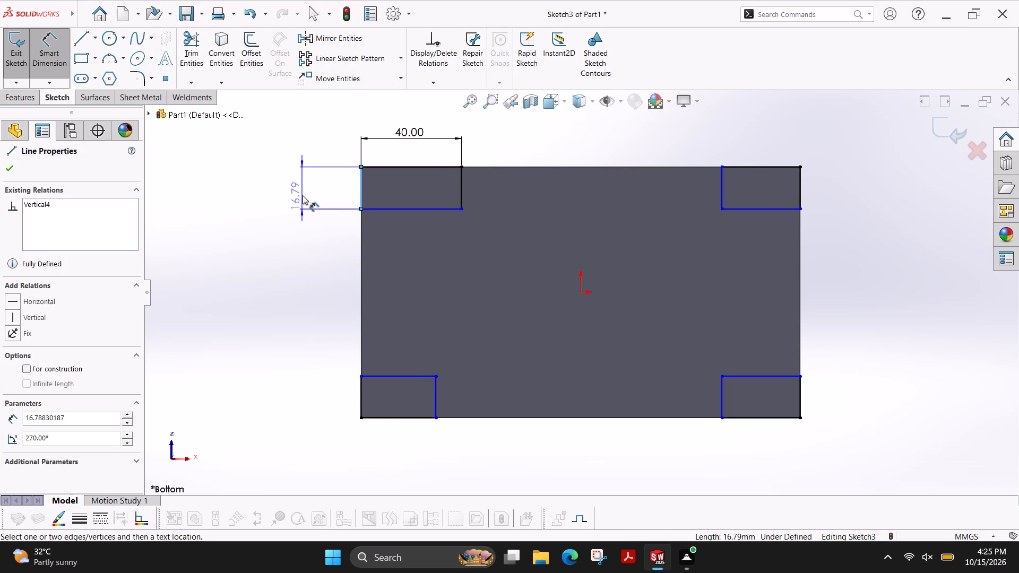
click(305, 195)
text(22)
key(Return)
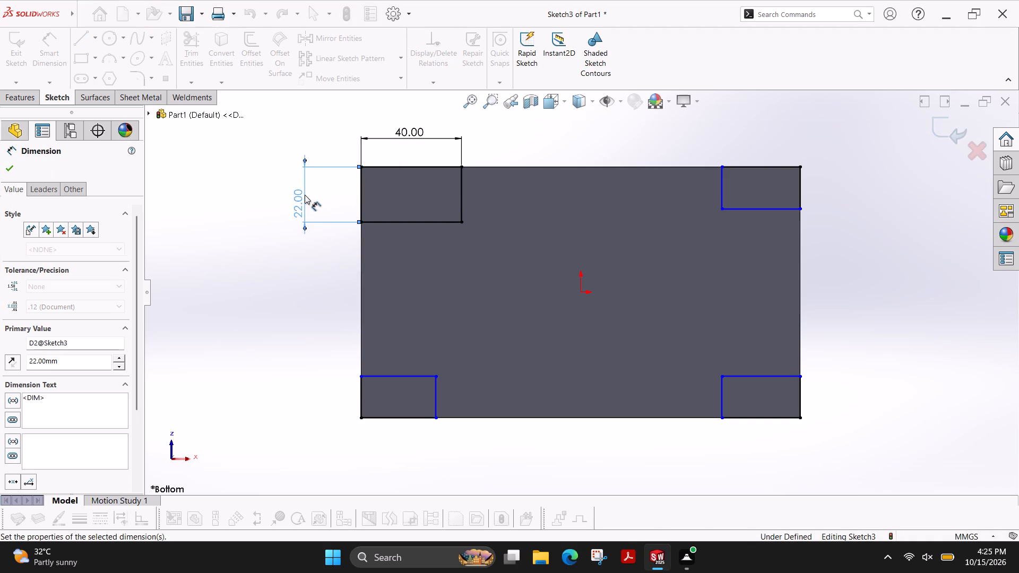
Dimension the lower-left corner rectangle to 40 mm wide and 22 mm deep.
click(395, 377)
click(396, 355)
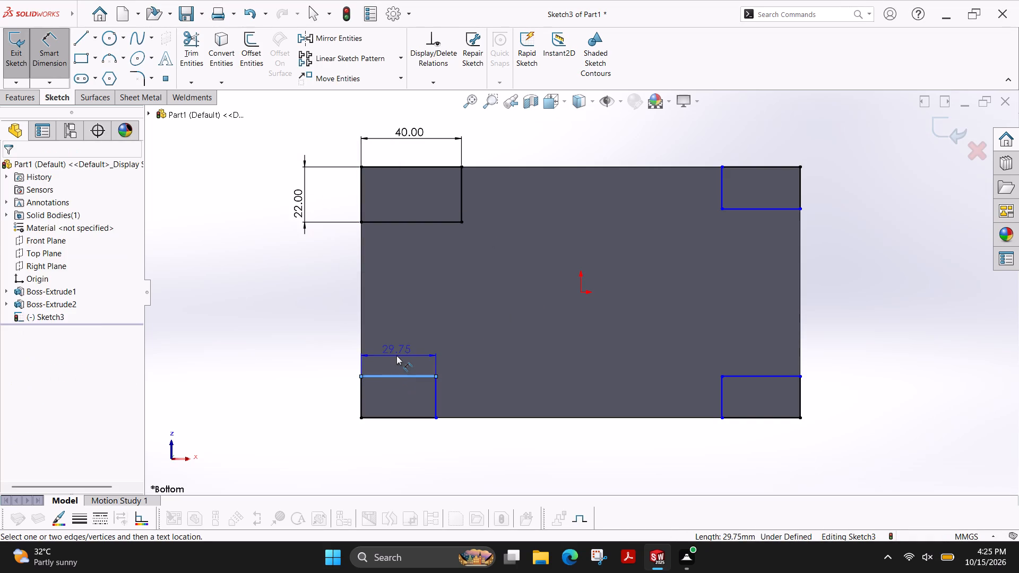
text(40)
key(Return)
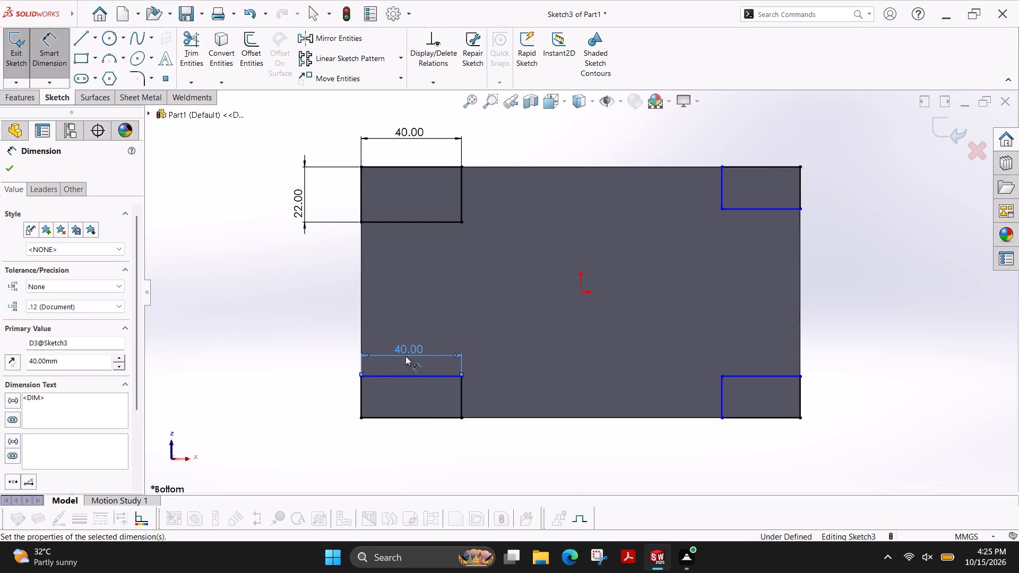
click(361, 398)
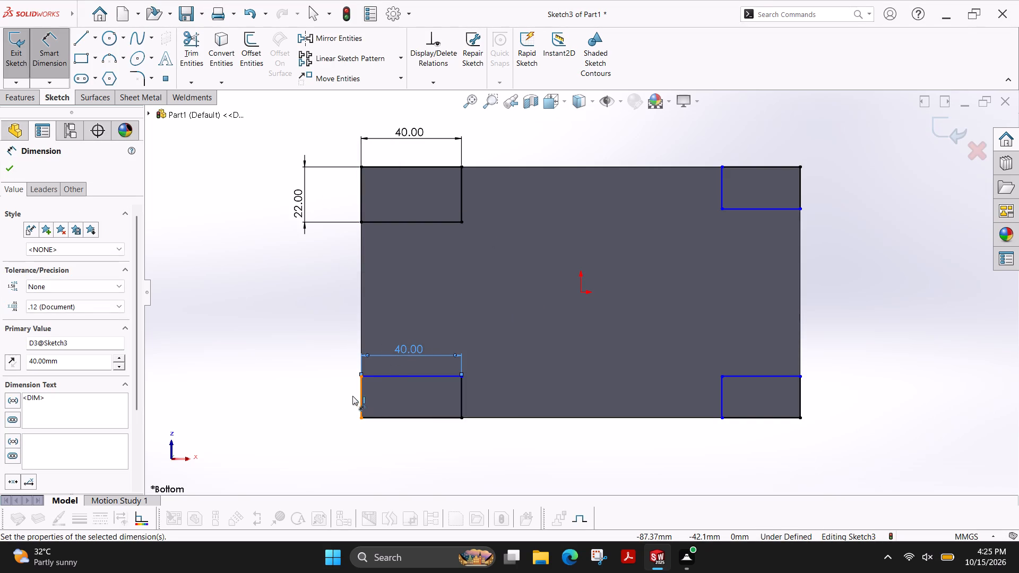
click(337, 392)
text(22)
key(Return)
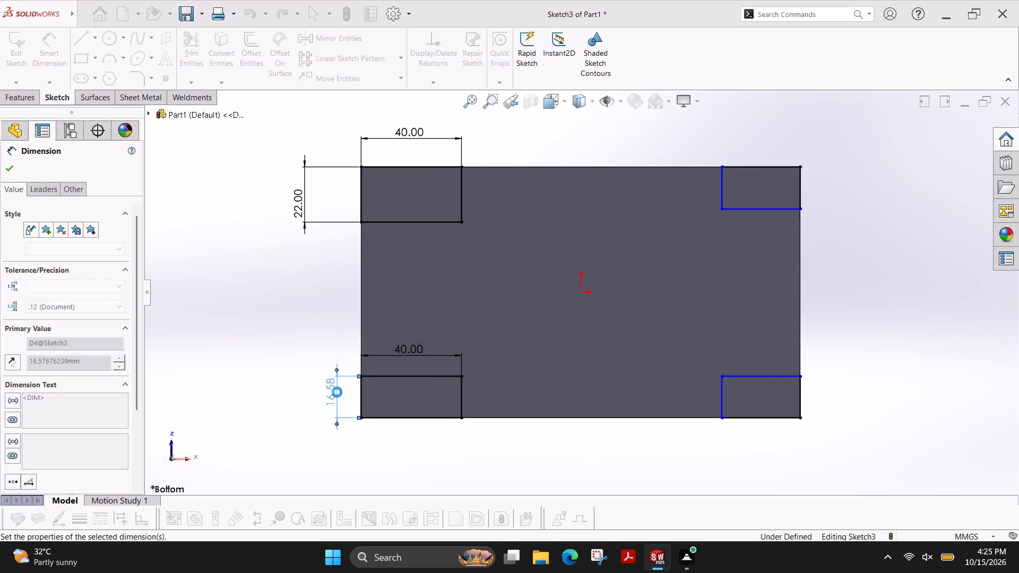
Dimension the lower-right corner rectangle to 40 mm wide and 22 mm deep.
click(761, 376)
click(752, 342)
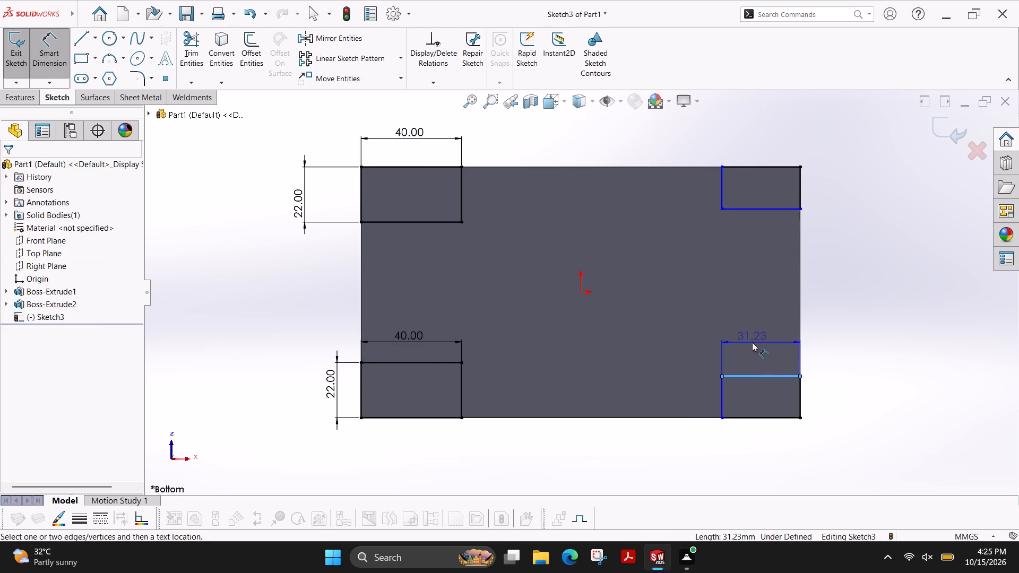
text(40)
key(Return)
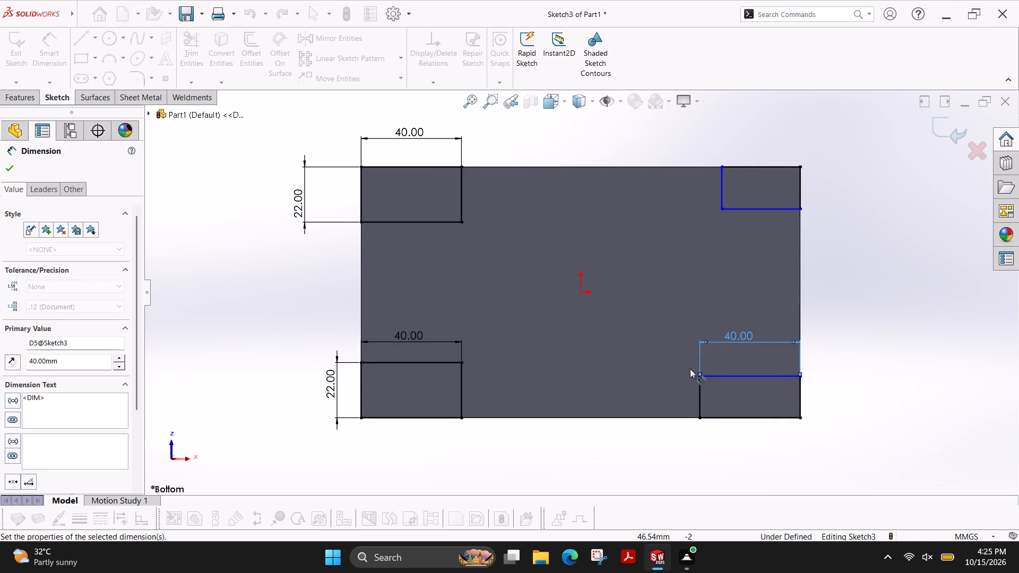
click(799, 390)
click(834, 386)
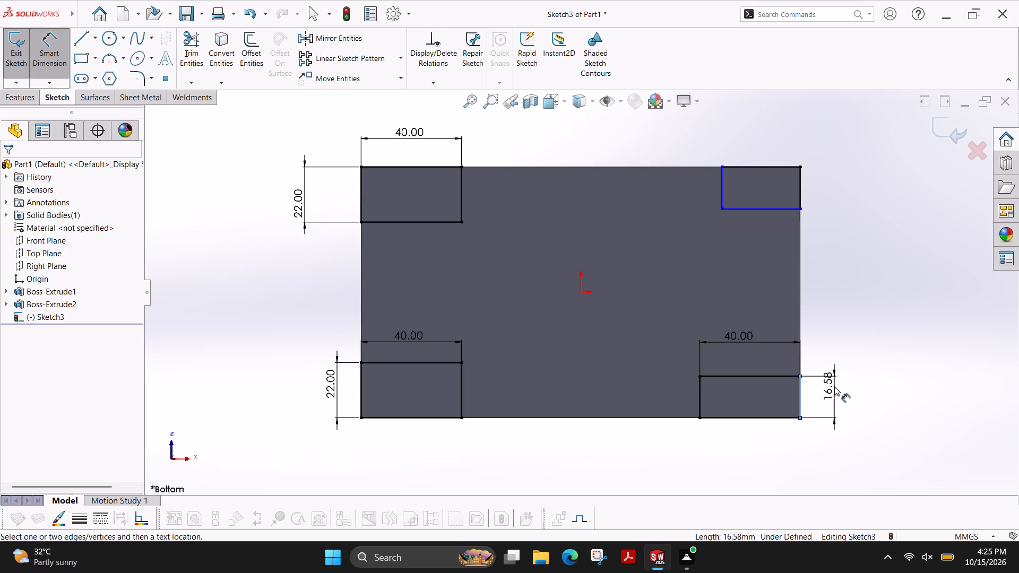
text(22)
key(Return)
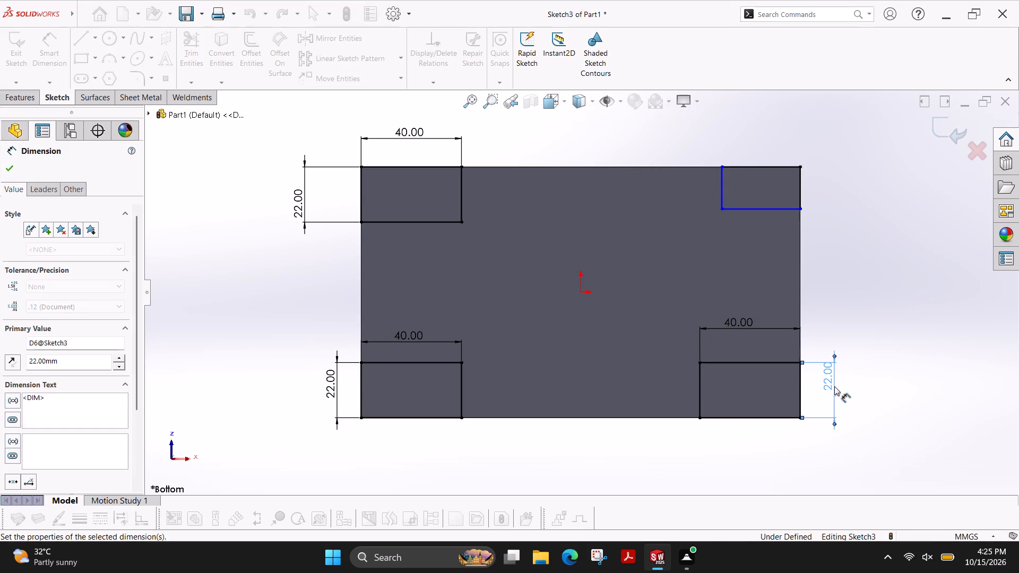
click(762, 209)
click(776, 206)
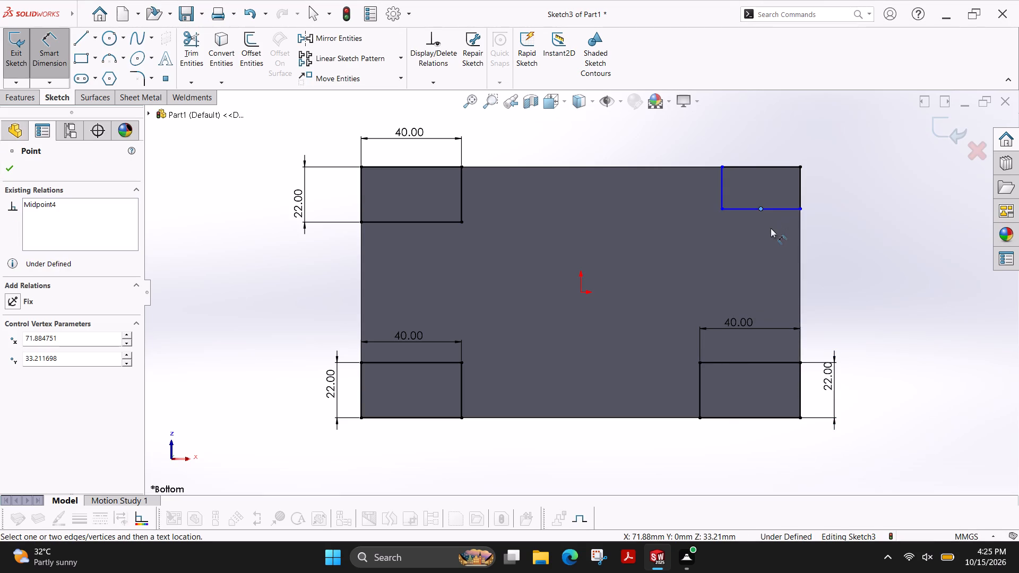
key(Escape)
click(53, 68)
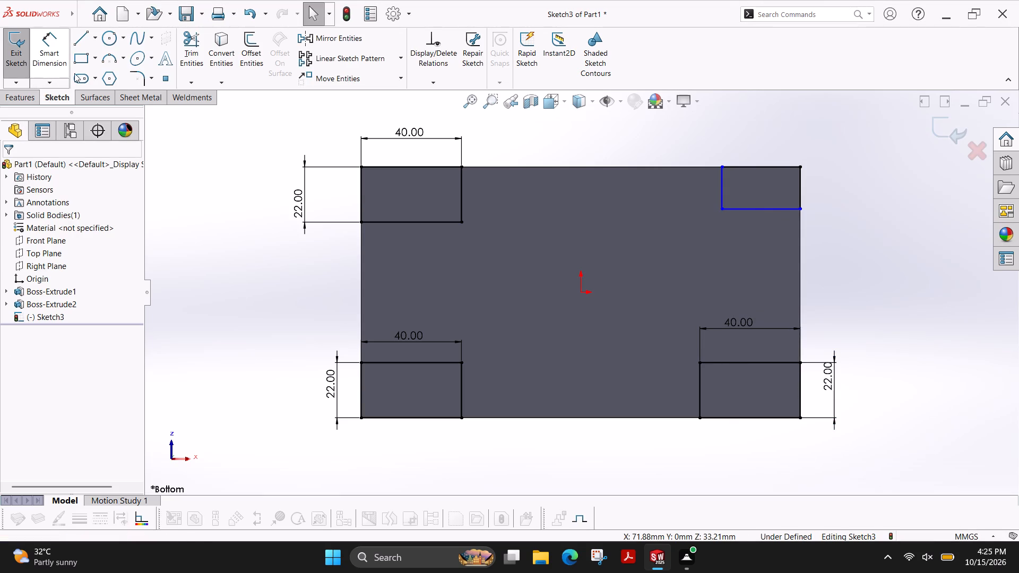
Dimension the upper-right corner rectangle to 40 mm wide and 22 mm deep.
click(51, 52)
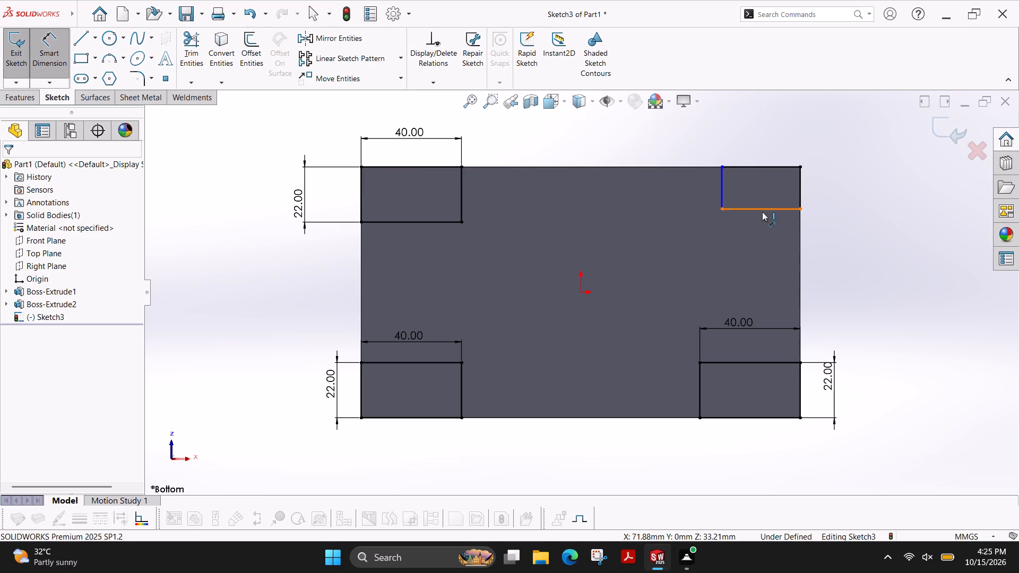
click(762, 212)
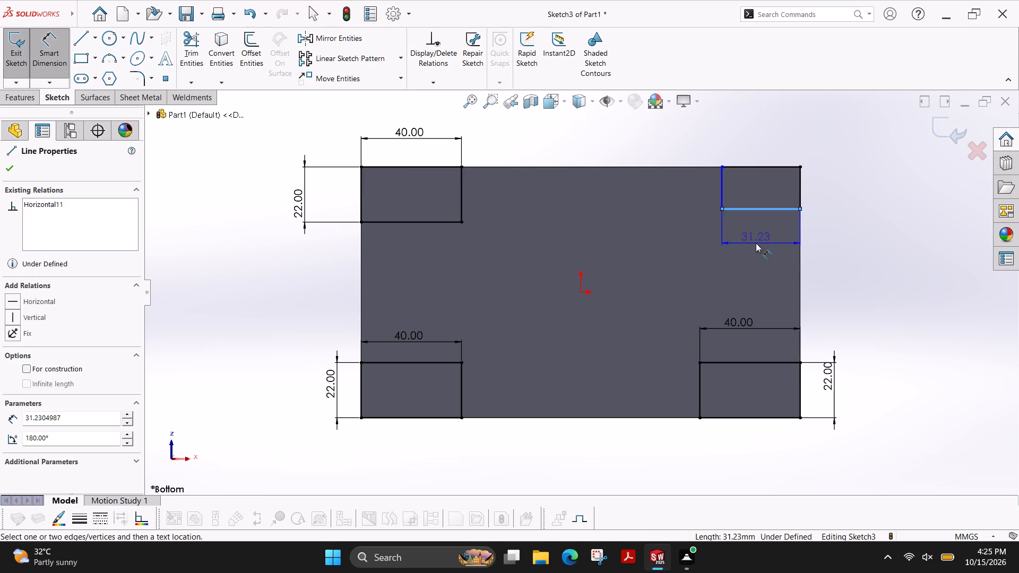
click(756, 243)
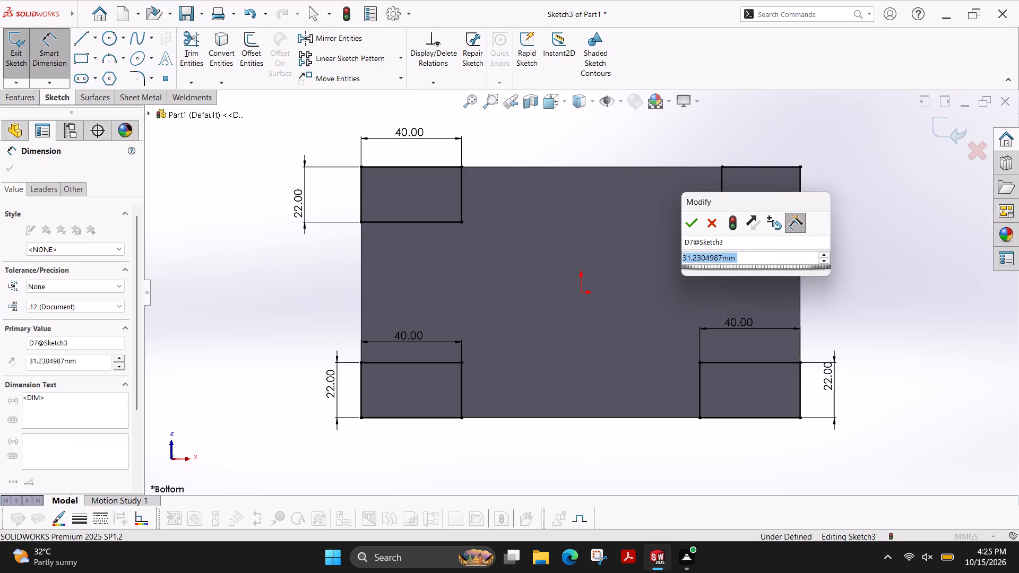
text(40)
key(Return)
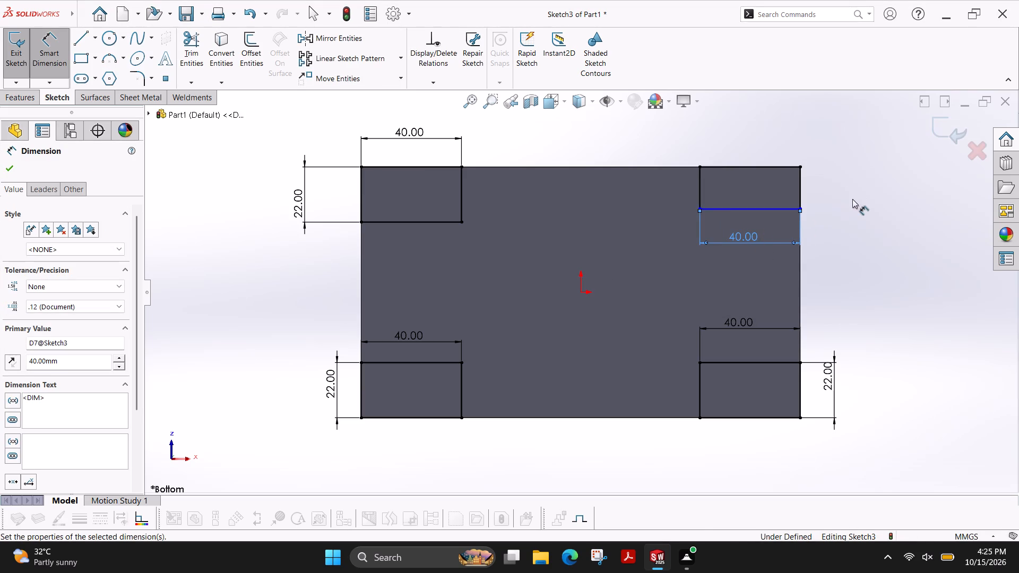
click(799, 187)
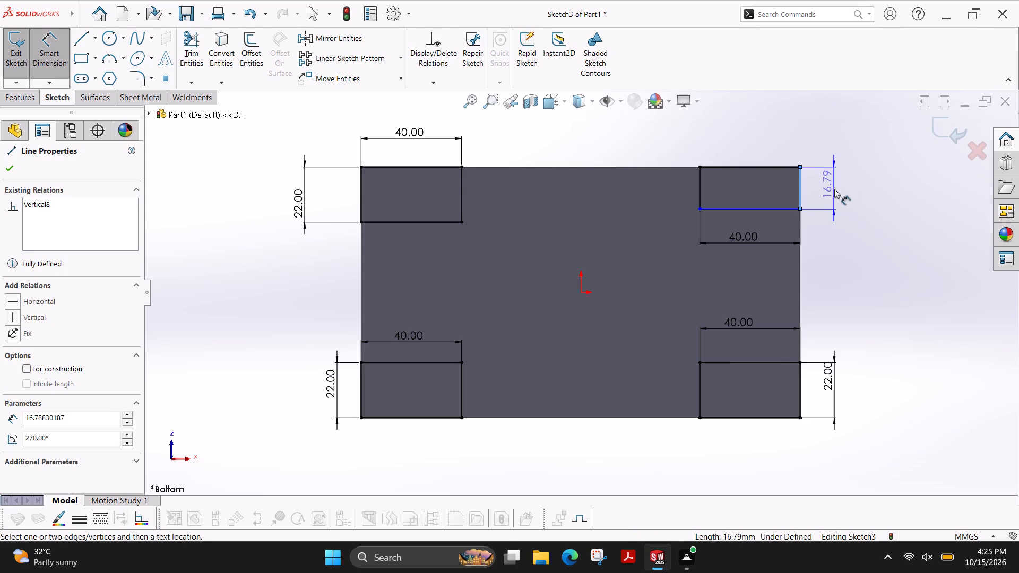
click(834, 189)
text(22)
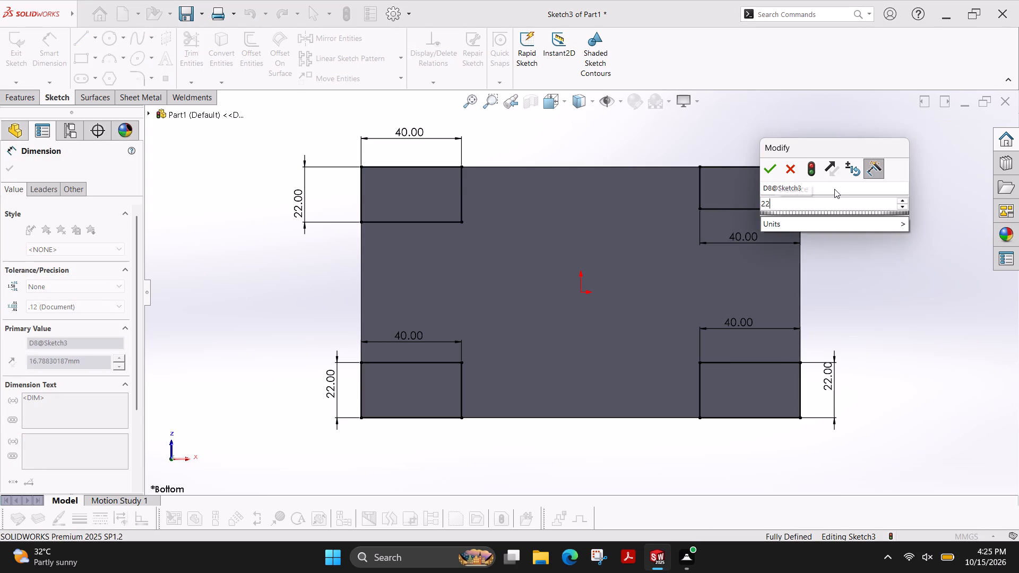
key(Return)
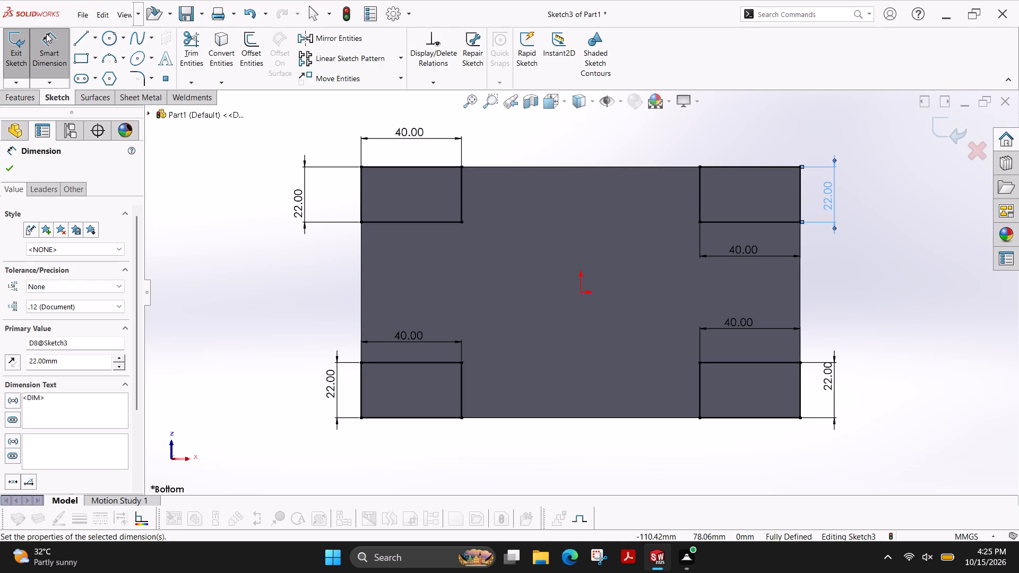
Sketch four lines along the block's bottom-face edges joining the corner rectangles, two 95 mm horizontal and two 56 mm vertical.
click(82, 42)
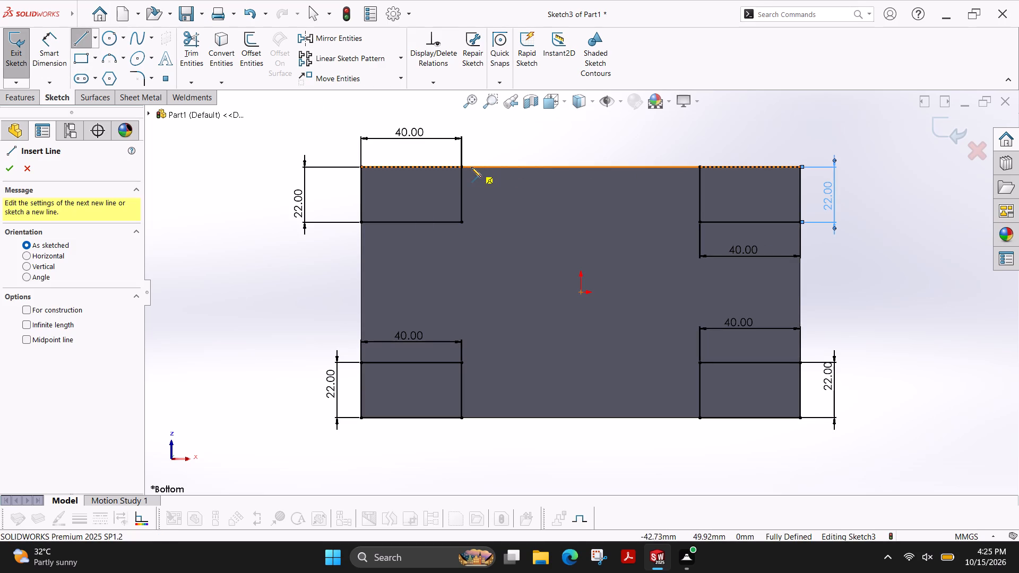
click(461, 167)
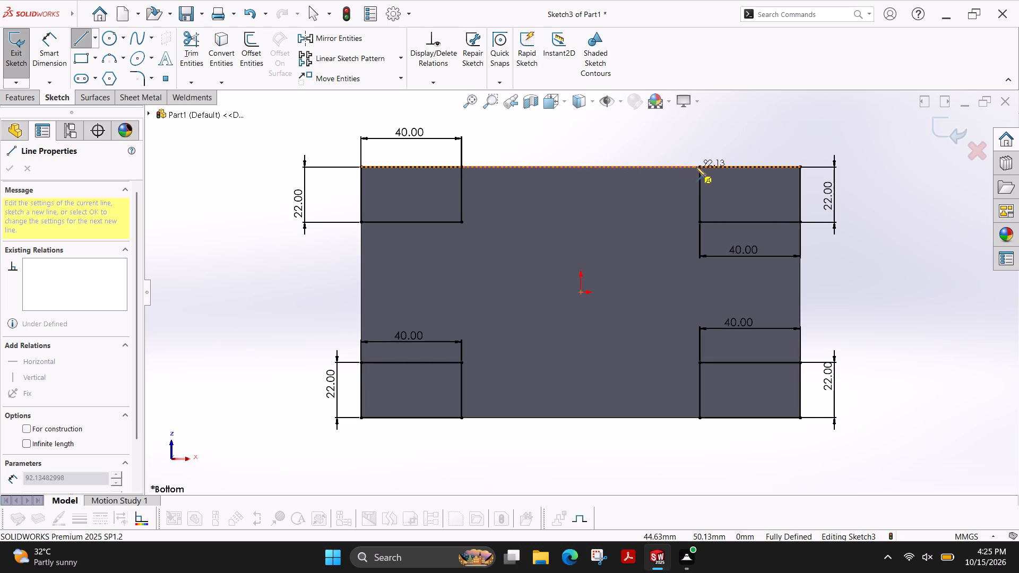
click(699, 167)
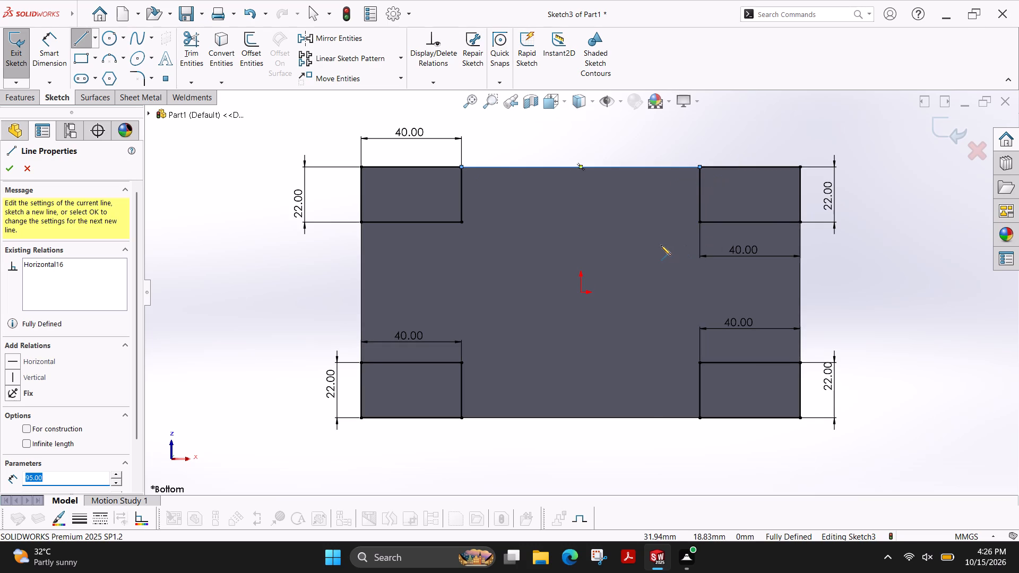
click(800, 222)
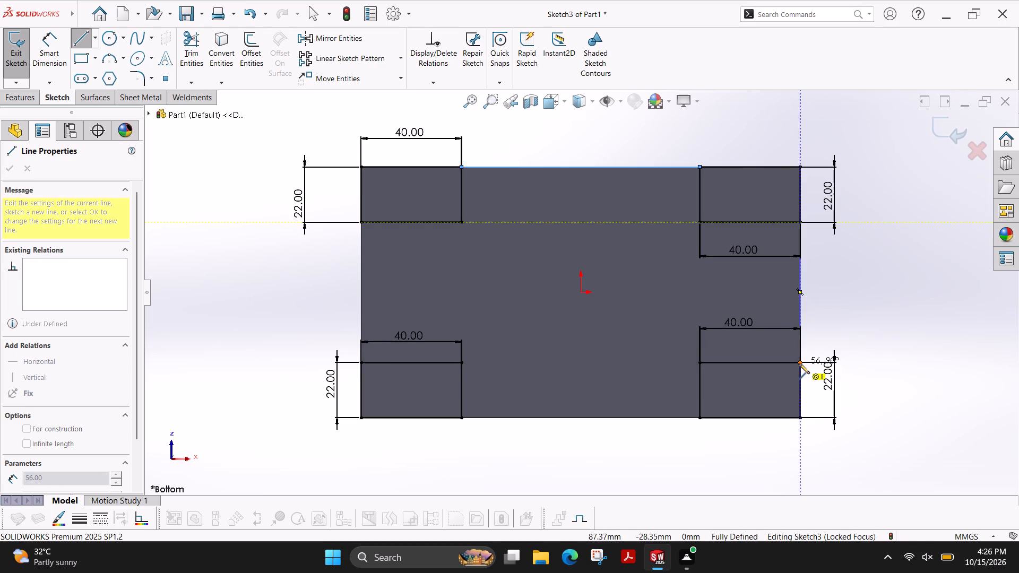
click(801, 363)
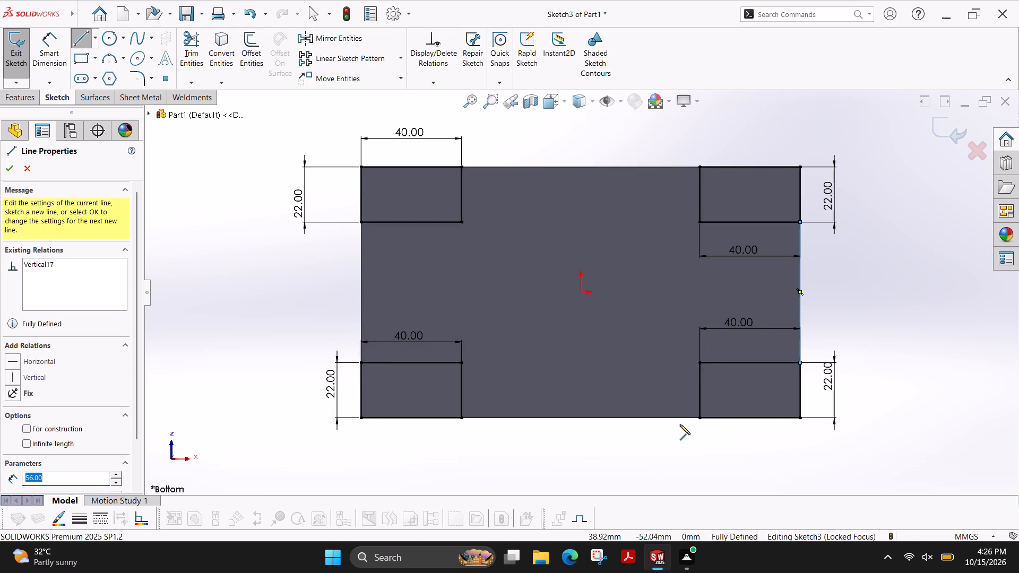
click(701, 419)
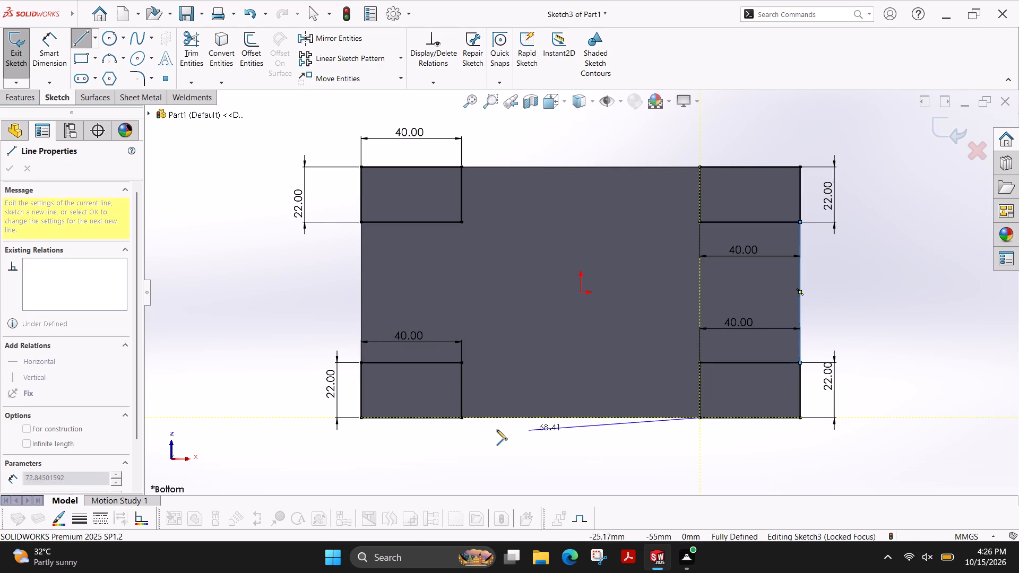
click(461, 418)
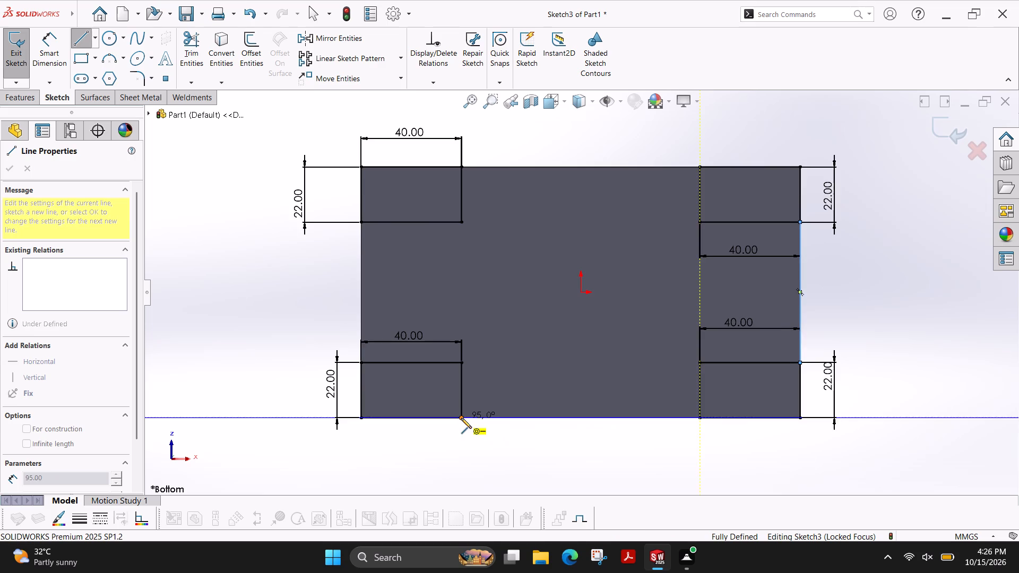
click(360, 363)
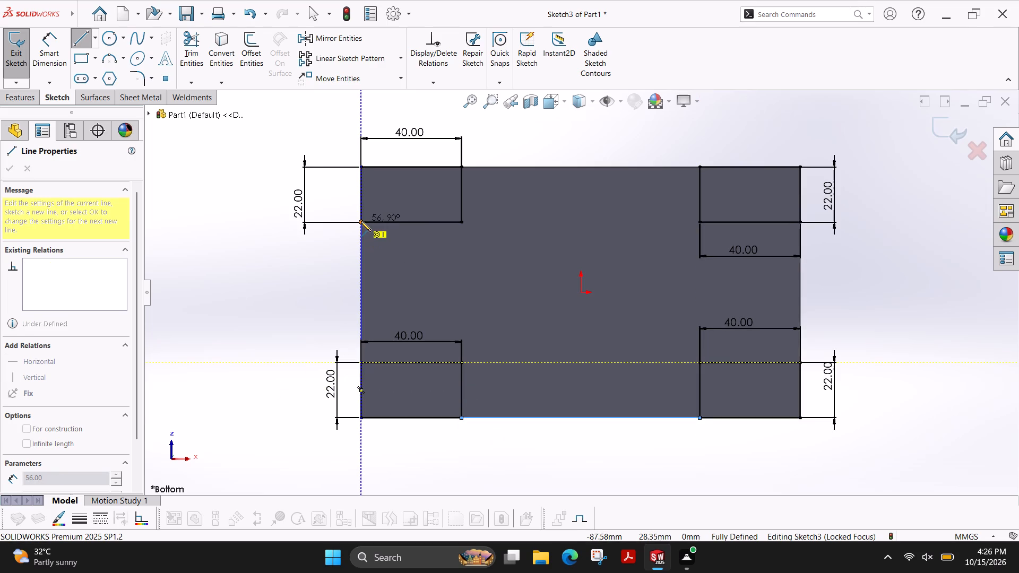
click(361, 221)
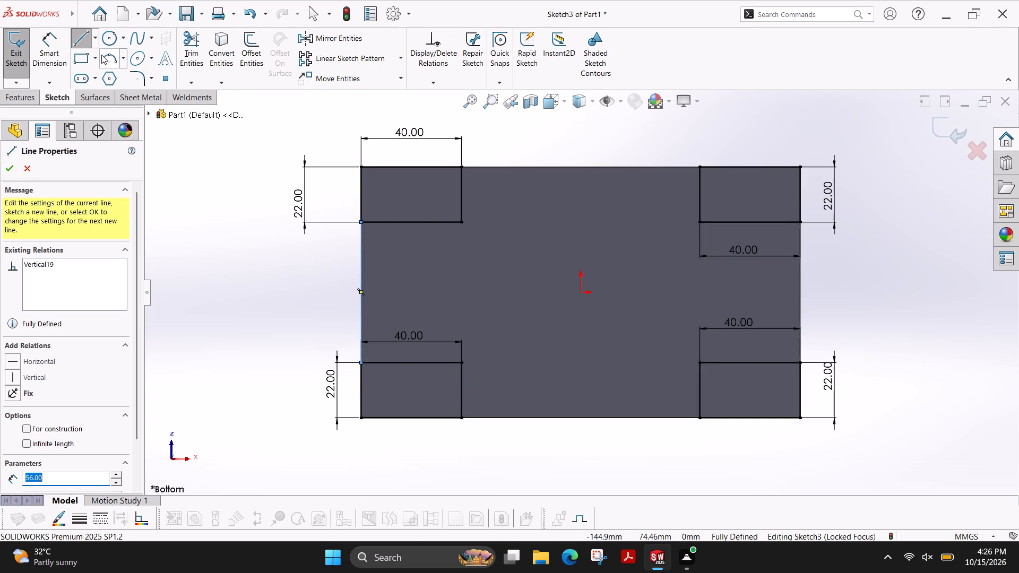
Trim the outer edges of all four corner rectangles to leave one closed cross-shaped outline on the bottom face.
click(187, 39)
drag(431, 151, 351, 199)
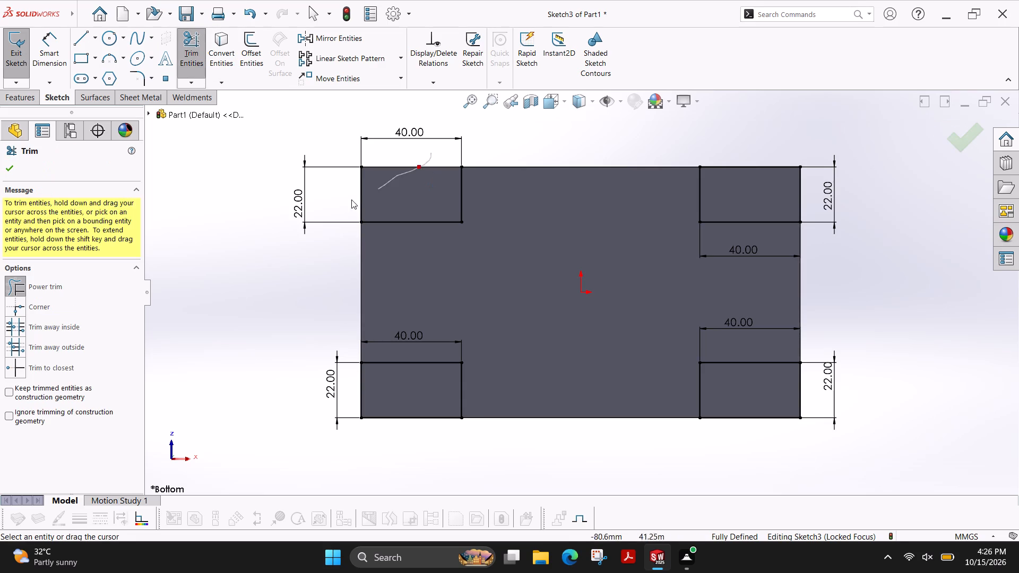
drag(351, 199, 287, 202)
drag(742, 149, 843, 191)
drag(827, 389, 719, 456)
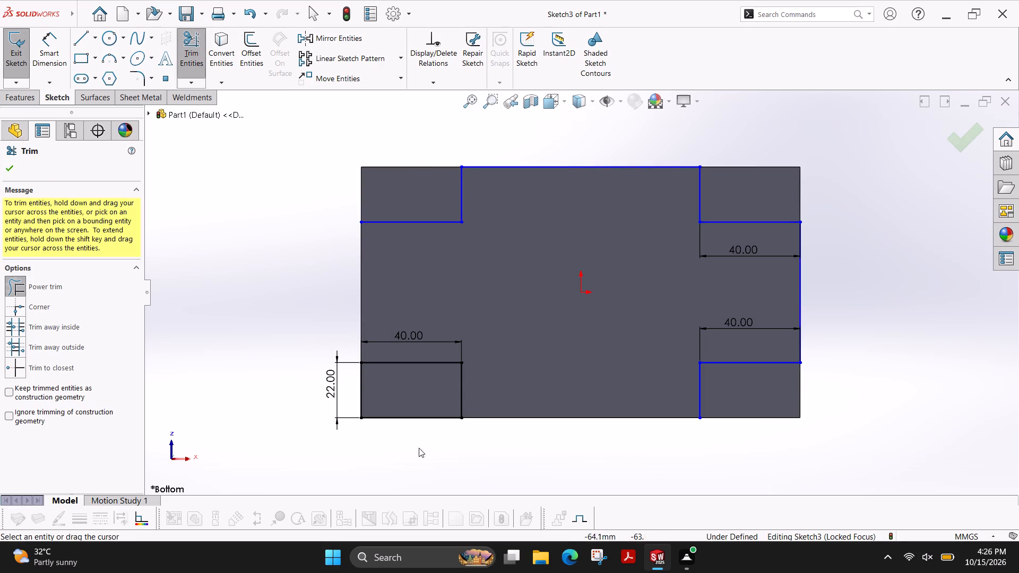
drag(425, 431, 270, 386)
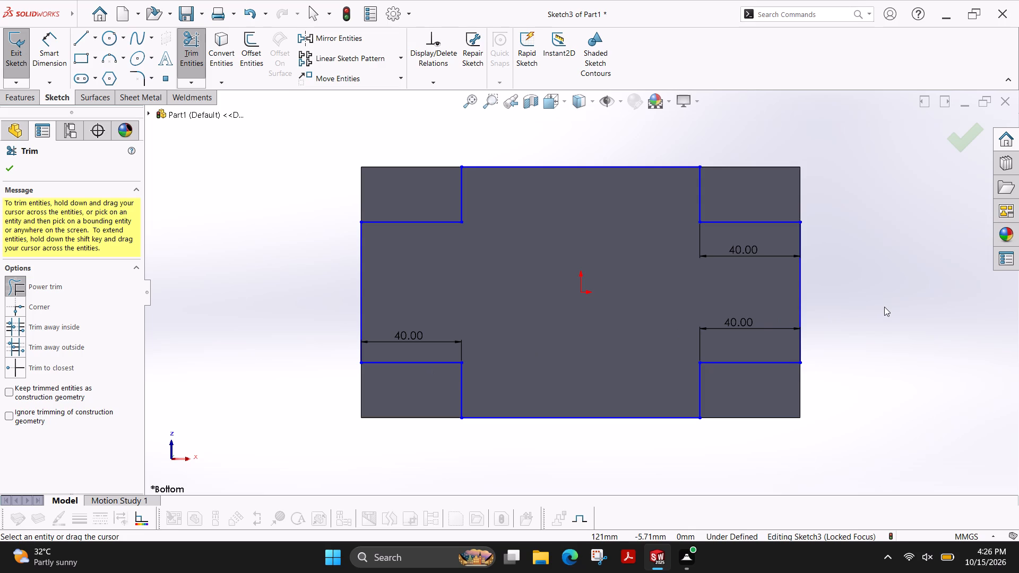
click(969, 130)
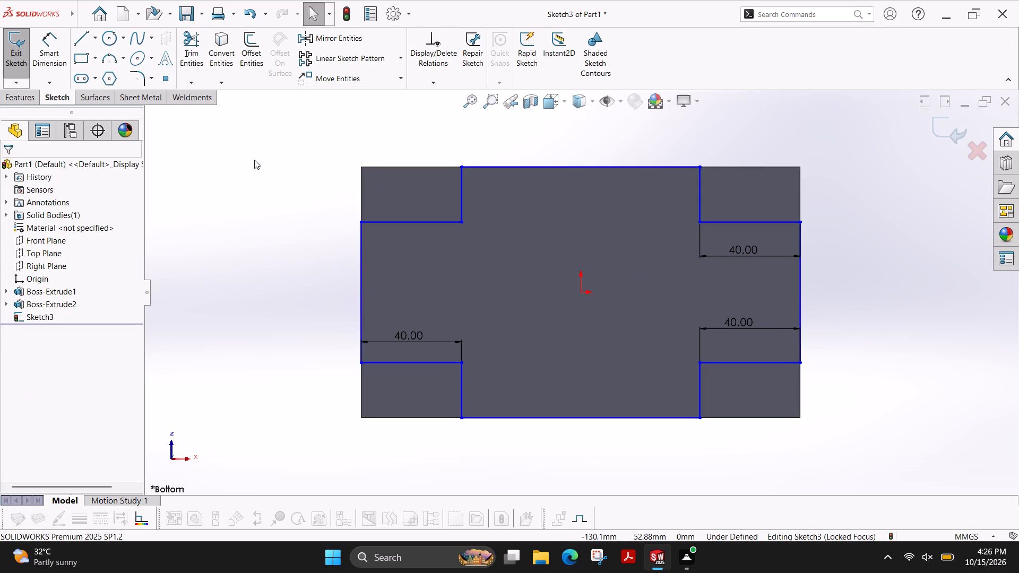
Extrude the cross-shaped outline 30 mm blind outward from the block's bottom face, merged with the body.
ctrl+shift+middle_drag(255, 160, 271, 305)
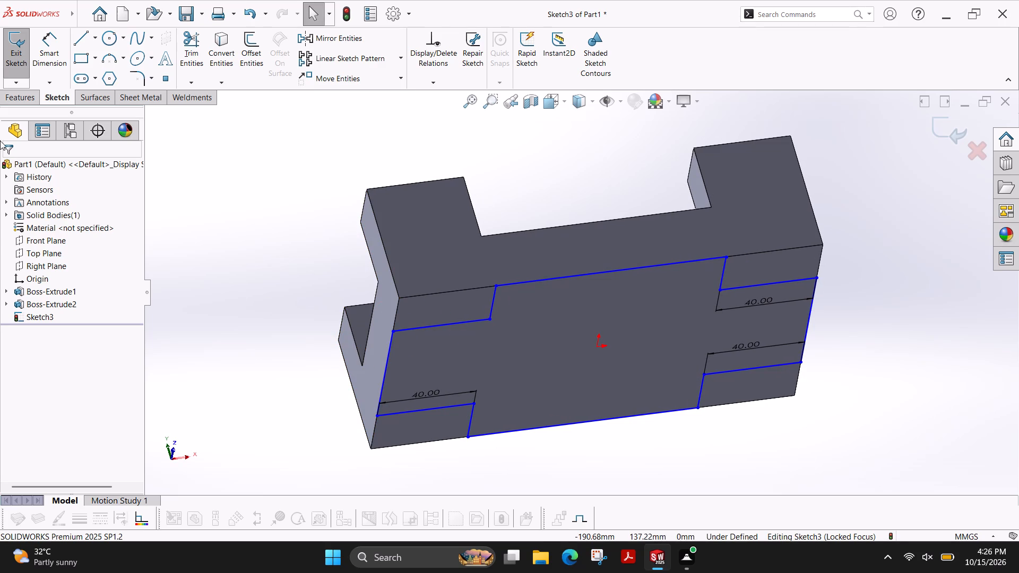
click(27, 98)
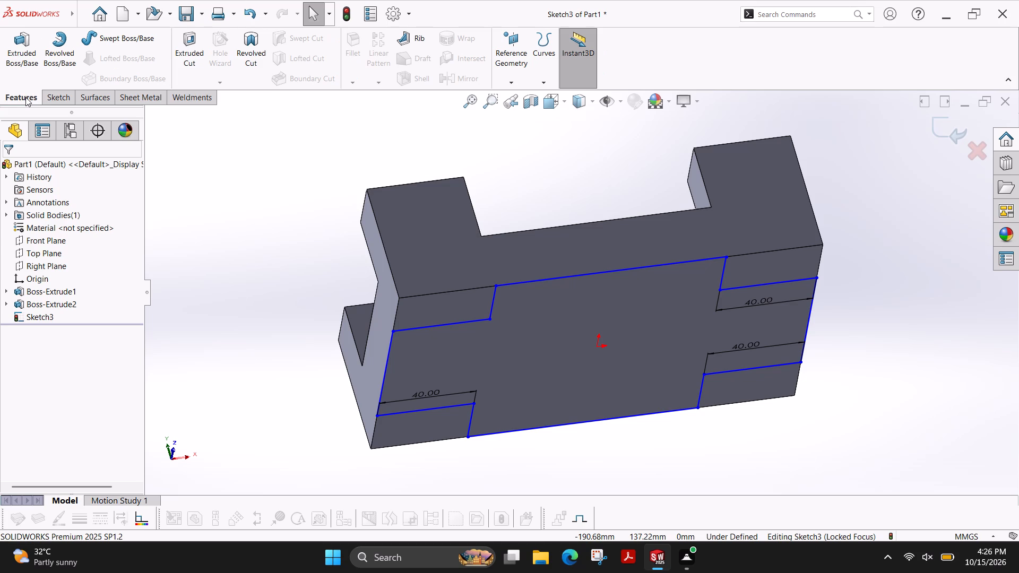
click(28, 48)
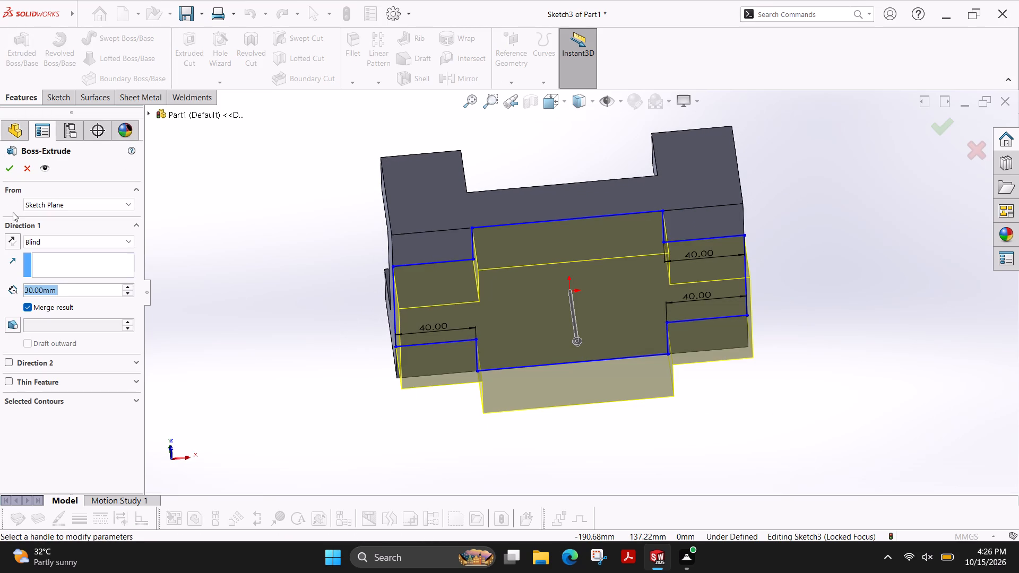
click(4, 164)
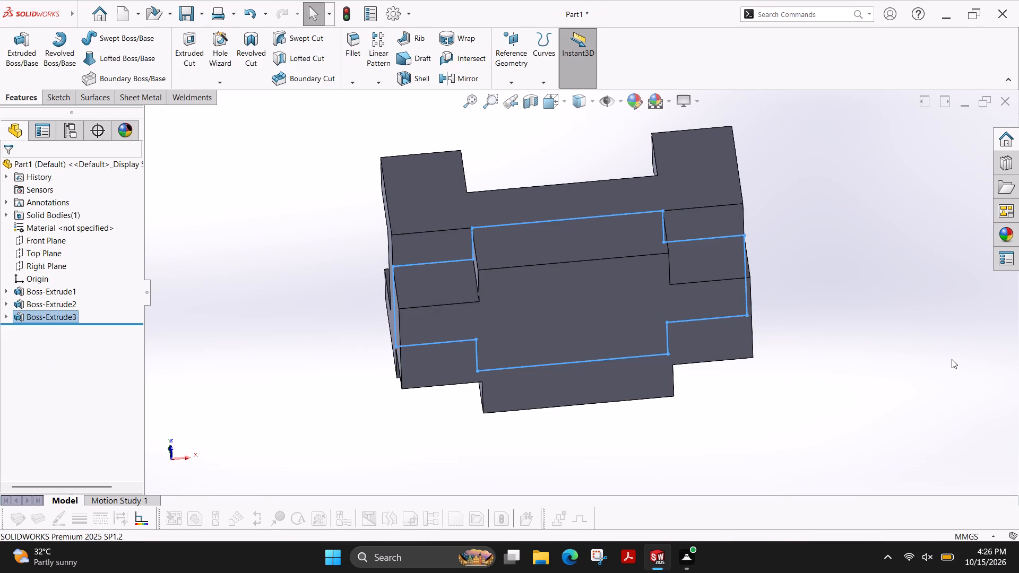
key(Escape)
Check the extrusion depth setting of the four top corner blocks, keeping it at 30 mm.
ctrl+shift+middle_drag(818, 264, 802, 383)
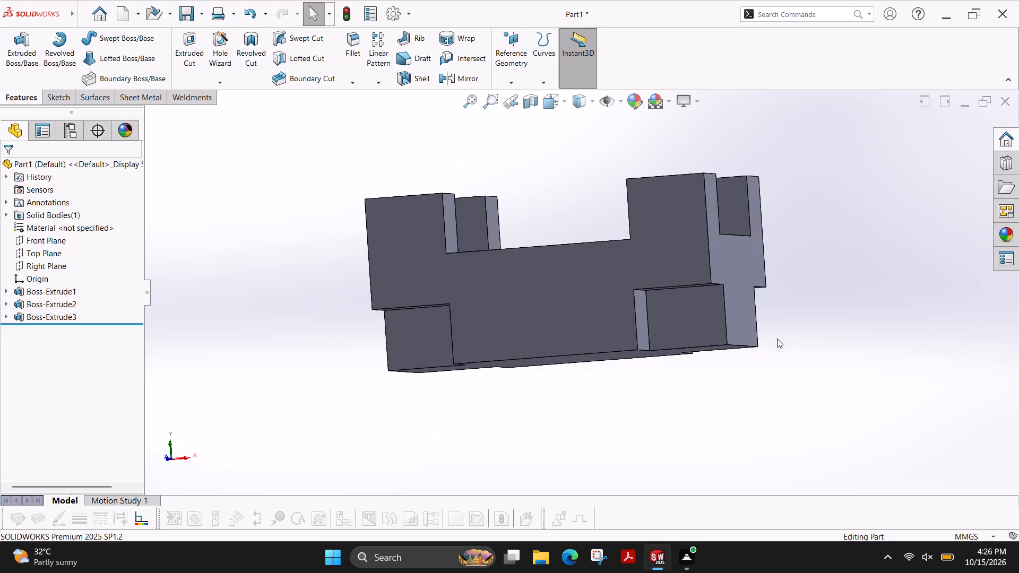
ctrl+shift+middle_drag(809, 195, 808, 303)
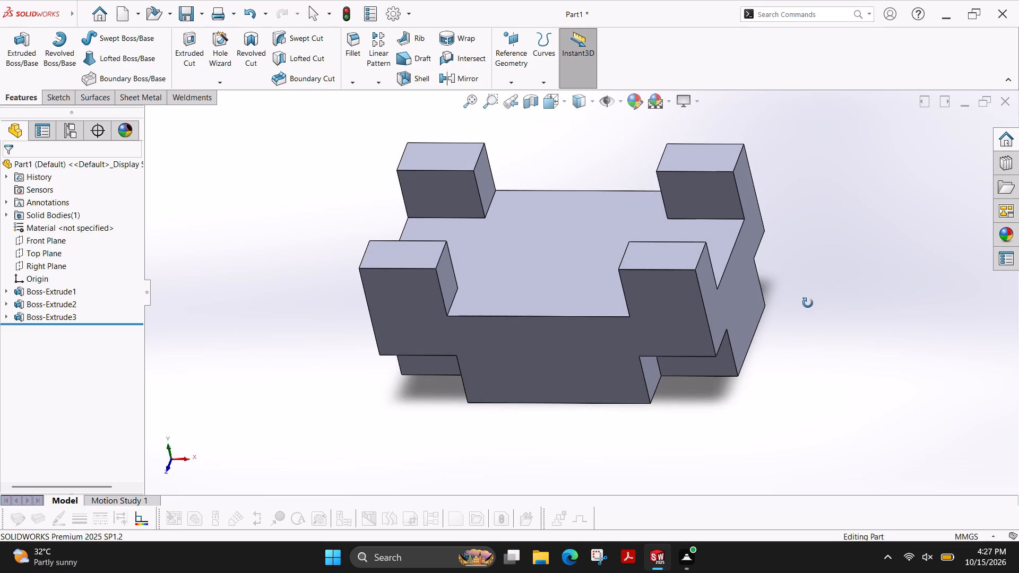
ctrl+shift+middle_drag(808, 303, 807, 294)
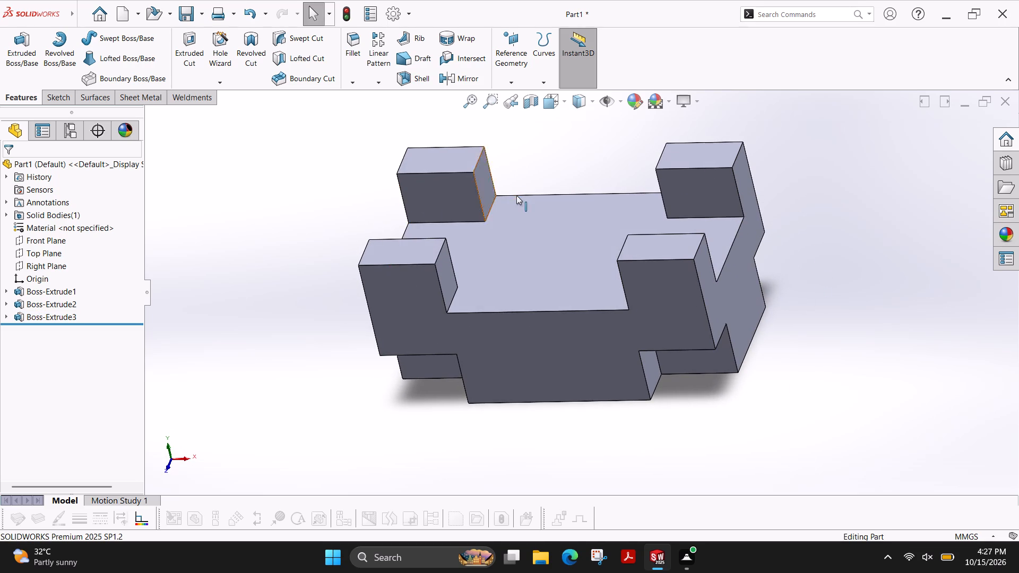
double_click(455, 197)
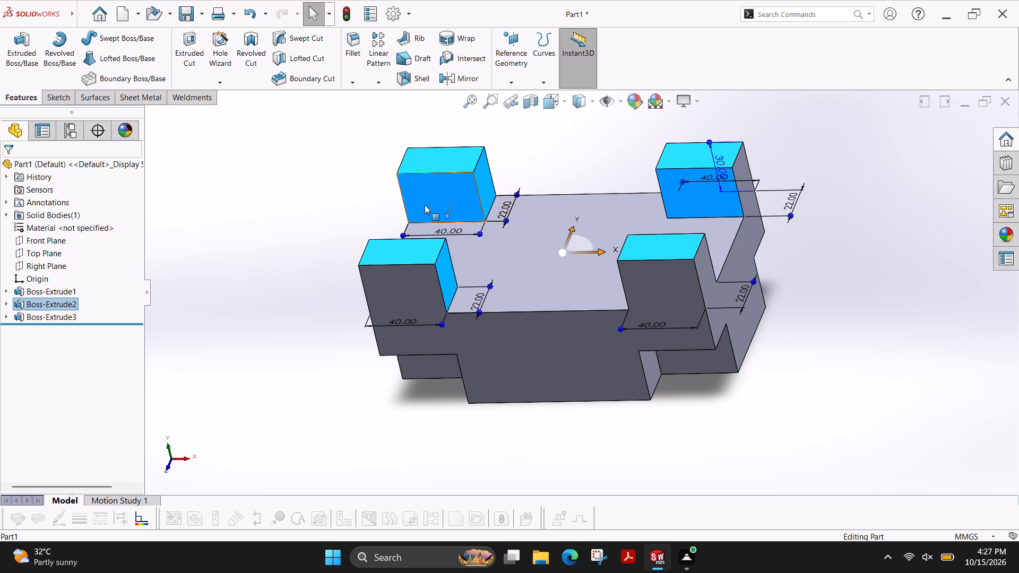
right_click(442, 186)
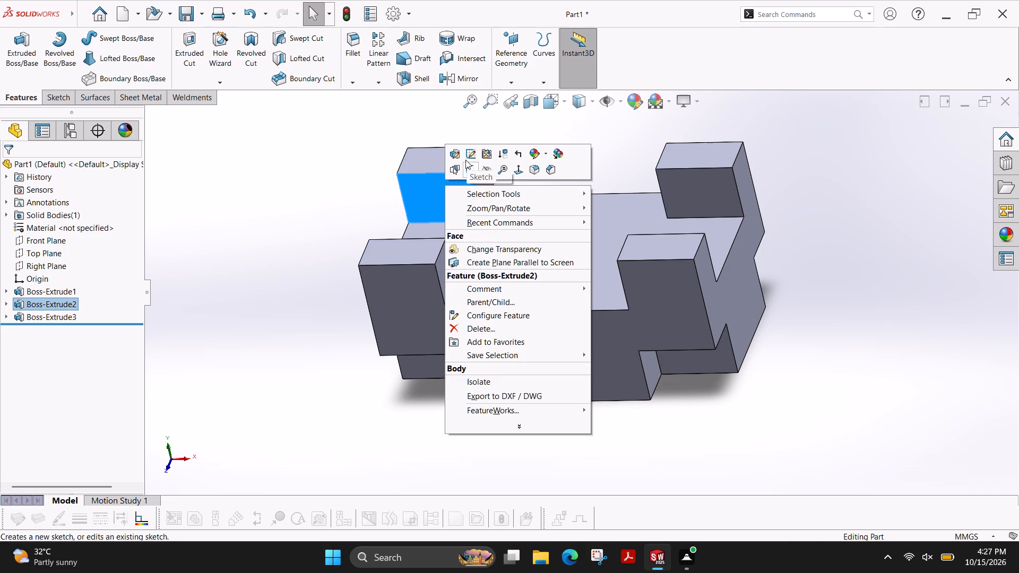
click(459, 158)
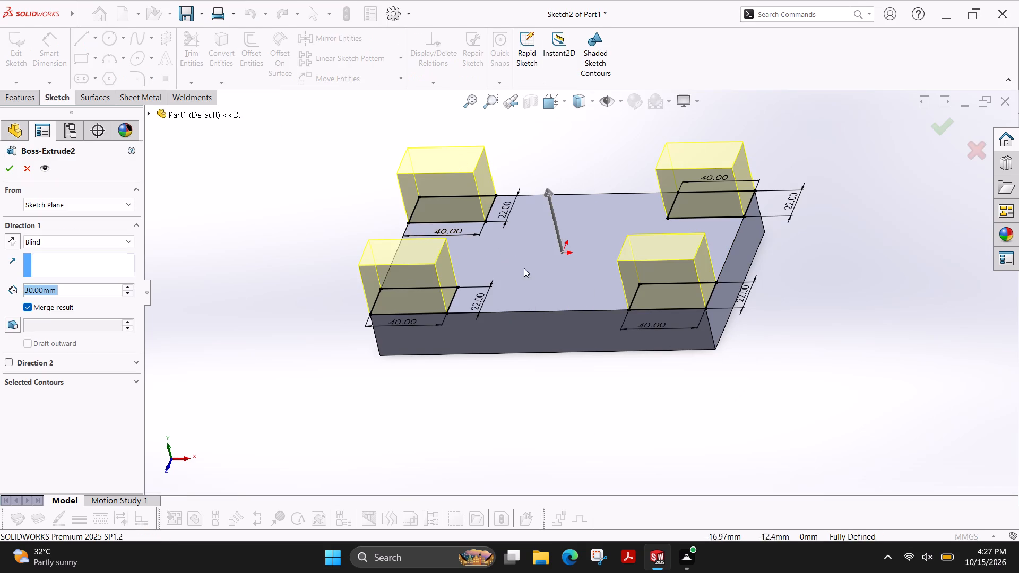
click(126, 291)
click(129, 286)
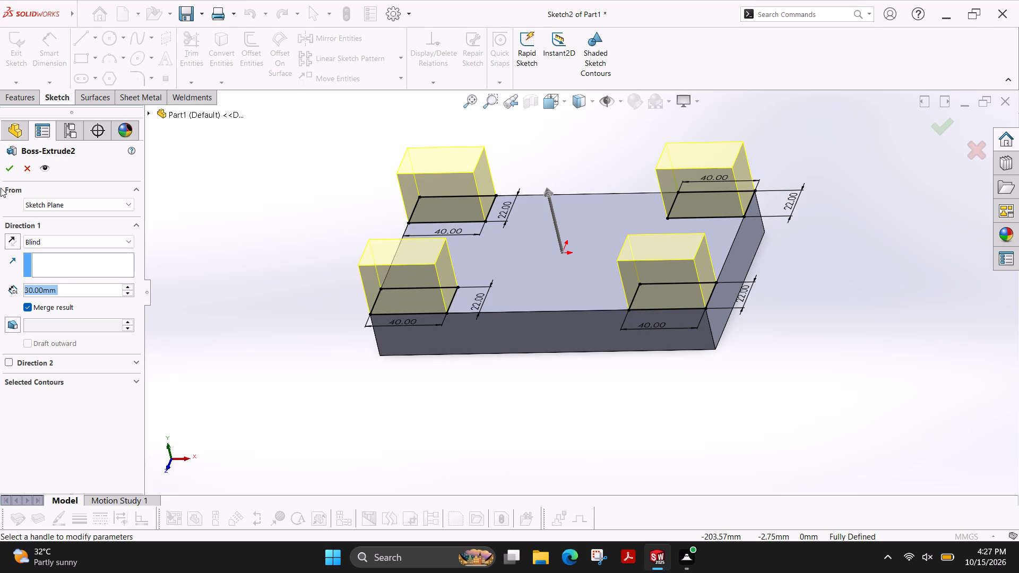
click(7, 172)
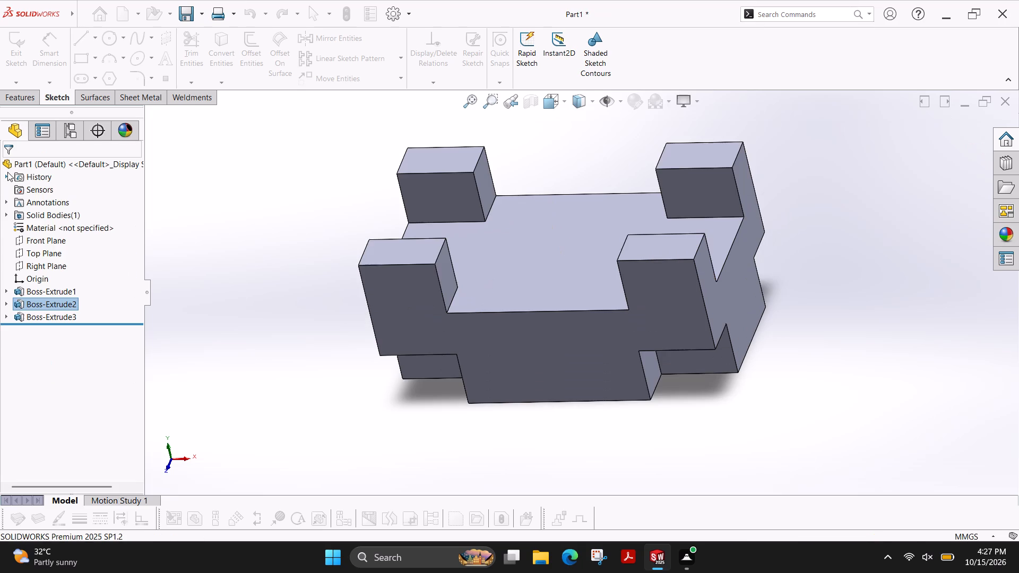
right_click(430, 192)
click(442, 165)
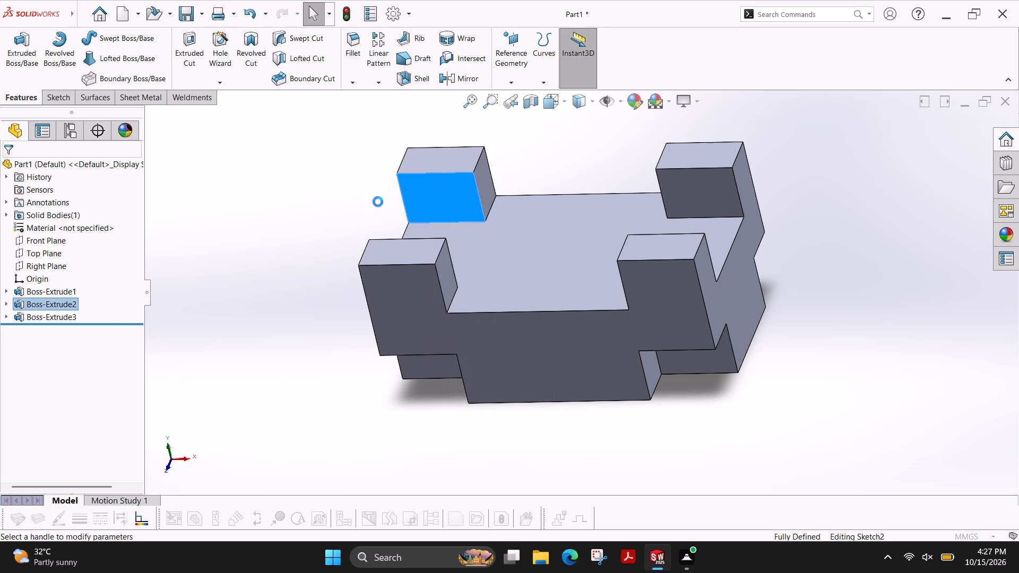
click(7, 168)
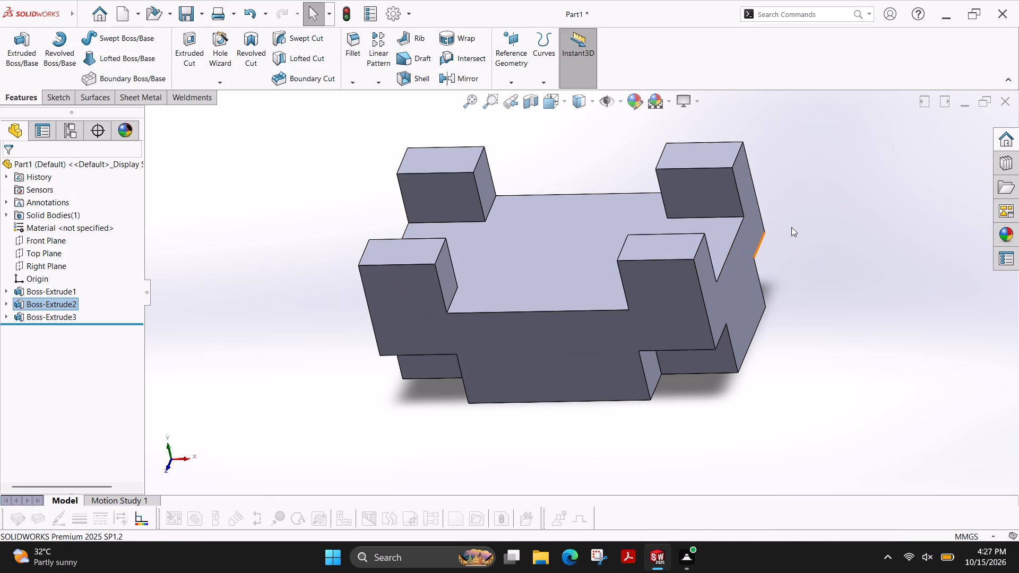
Examine the part from above, the front, the side and below to inspect the top blocks and bottom corner notches.
ctrl+shift+middle_drag(792, 227, 810, 256)
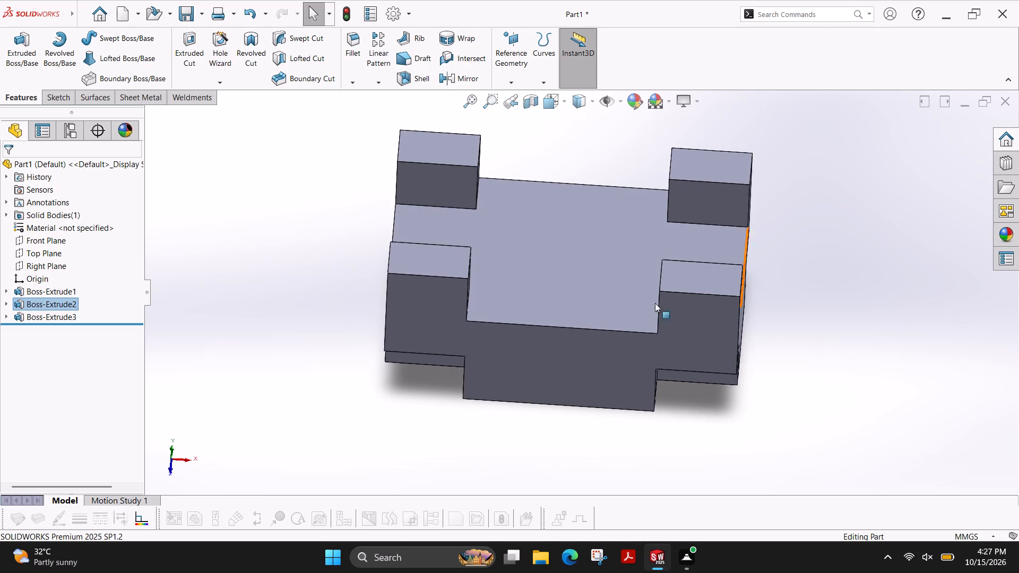
ctrl+shift+middle_drag(347, 348, 327, 292)
ctrl+shift+middle_drag(844, 244, 845, 277)
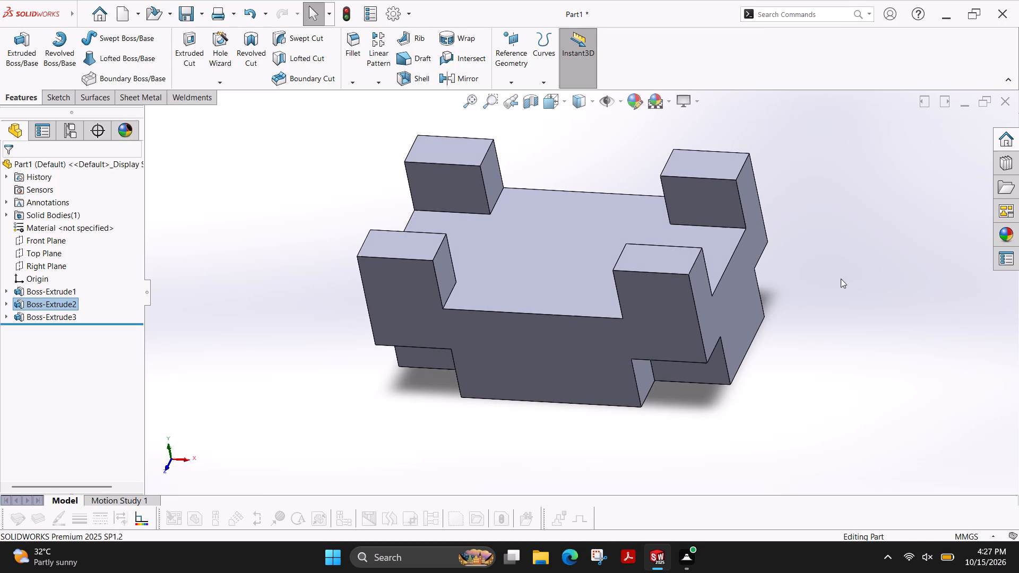
ctrl+shift+middle_drag(866, 251, 862, 276)
ctrl+shift+middle_drag(356, 375, 365, 352)
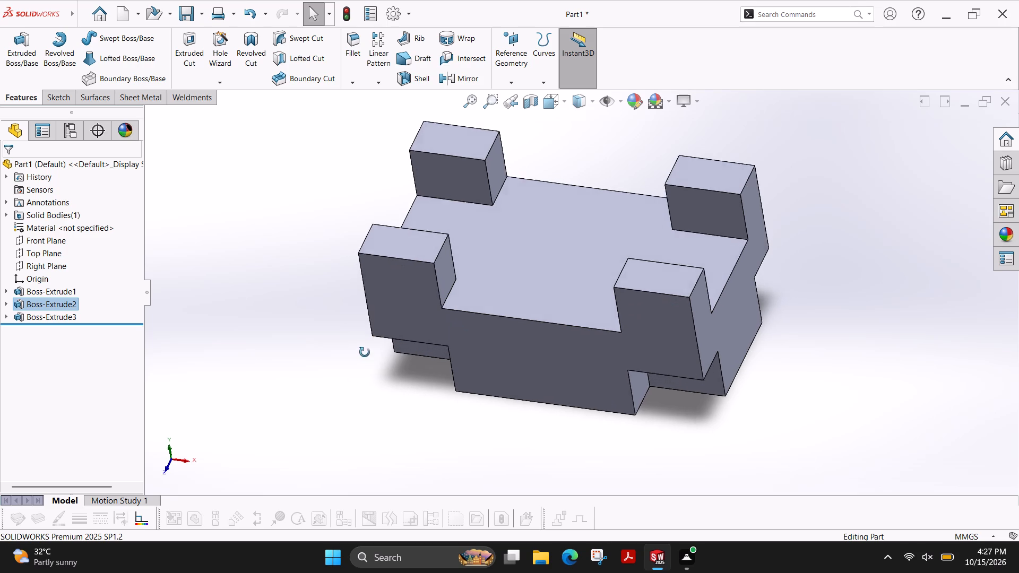
ctrl+shift+middle_drag(365, 352, 392, 242)
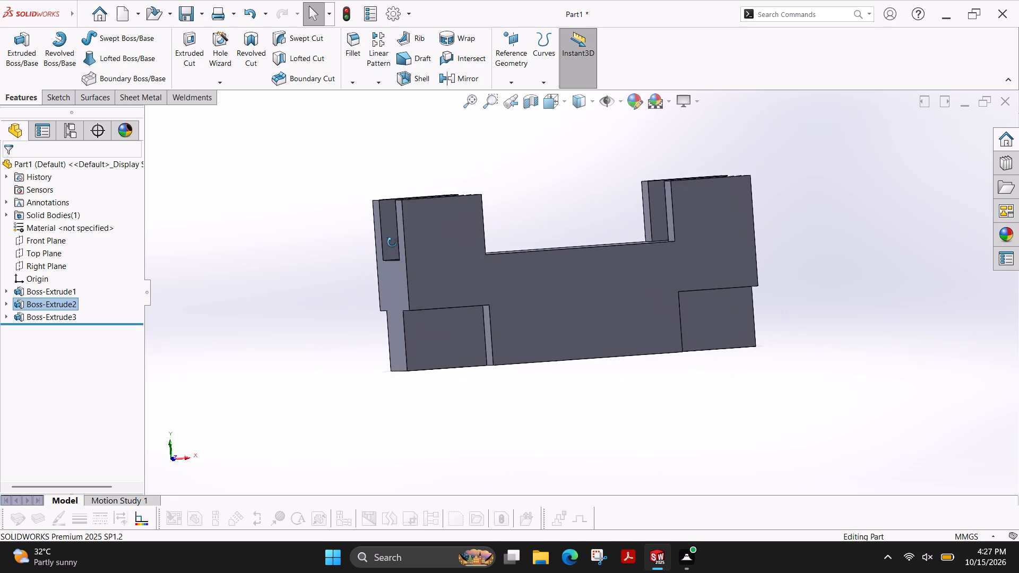
ctrl+shift+middle_drag(392, 242, 331, 197)
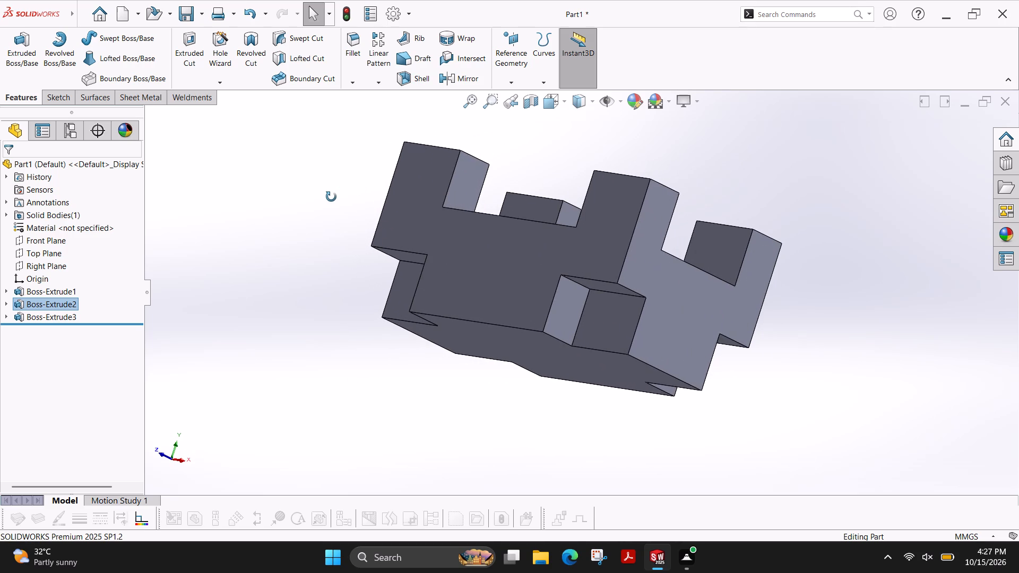
ctrl+shift+middle_drag(331, 197, 327, 213)
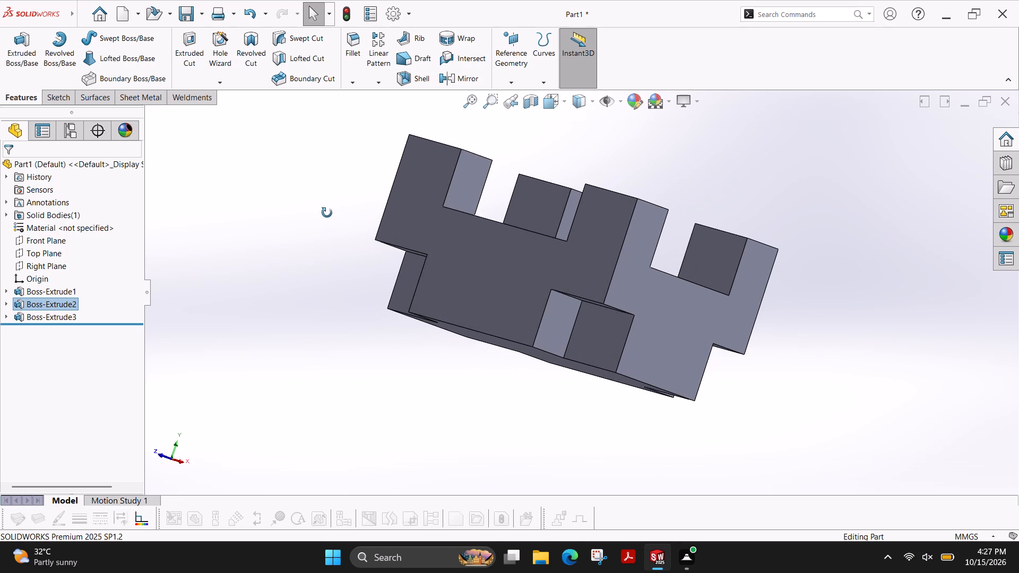
ctrl+shift+middle_drag(327, 213, 335, 233)
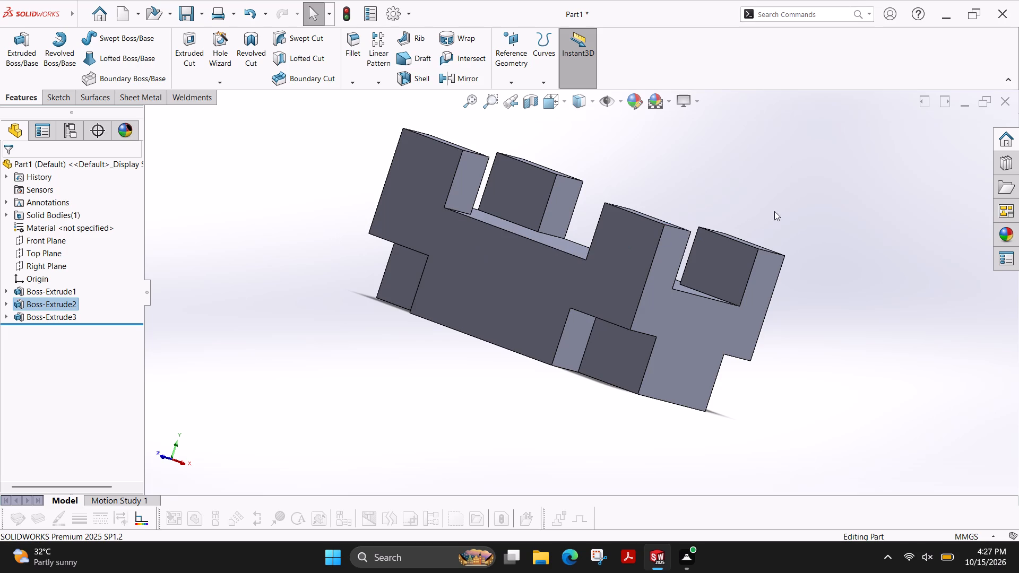
Examine the finished part from several oblique angles, inspecting the four top corner blocks and the bottom corner notches.
ctrl+shift+middle_drag(863, 222, 830, 222)
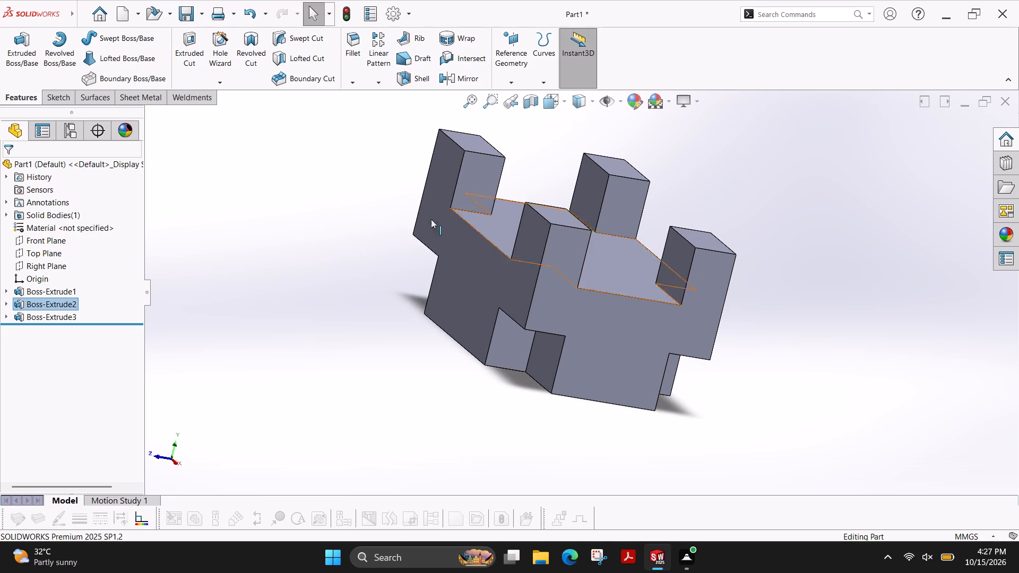
ctrl+shift+middle_drag(348, 216, 347, 231)
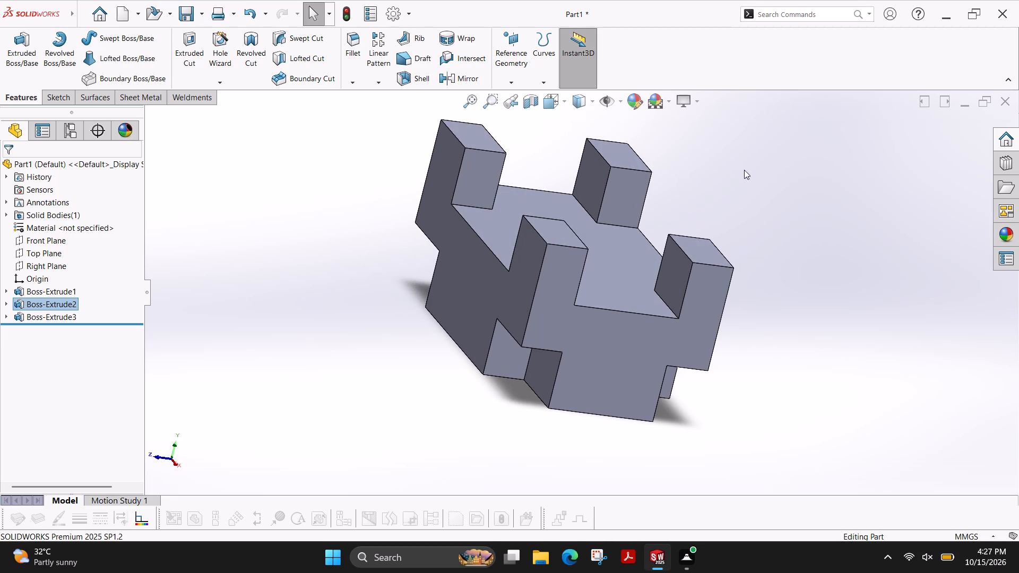
ctrl+shift+middle_drag(696, 187, 700, 175)
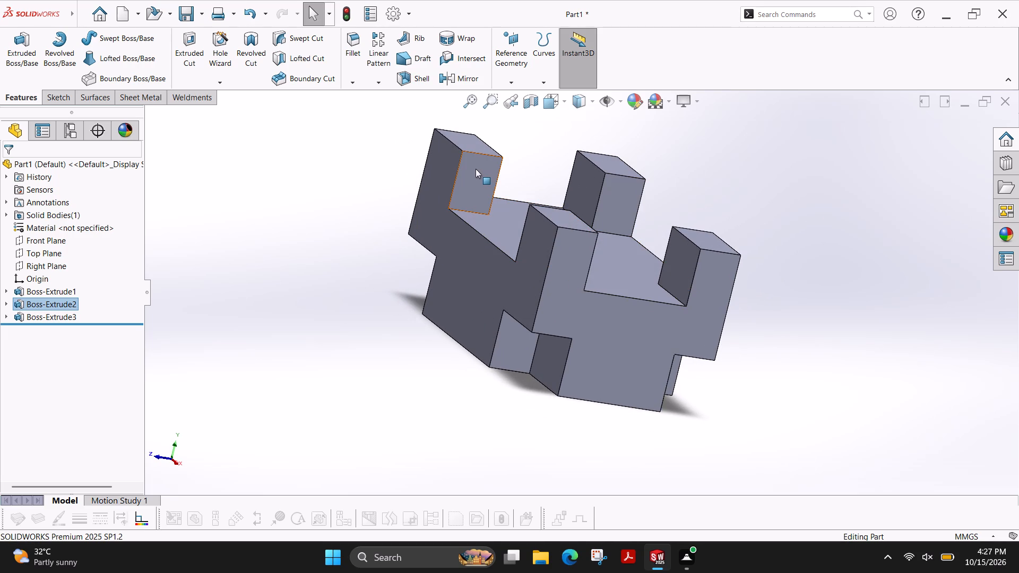
ctrl+shift+middle_drag(474, 170, 478, 186)
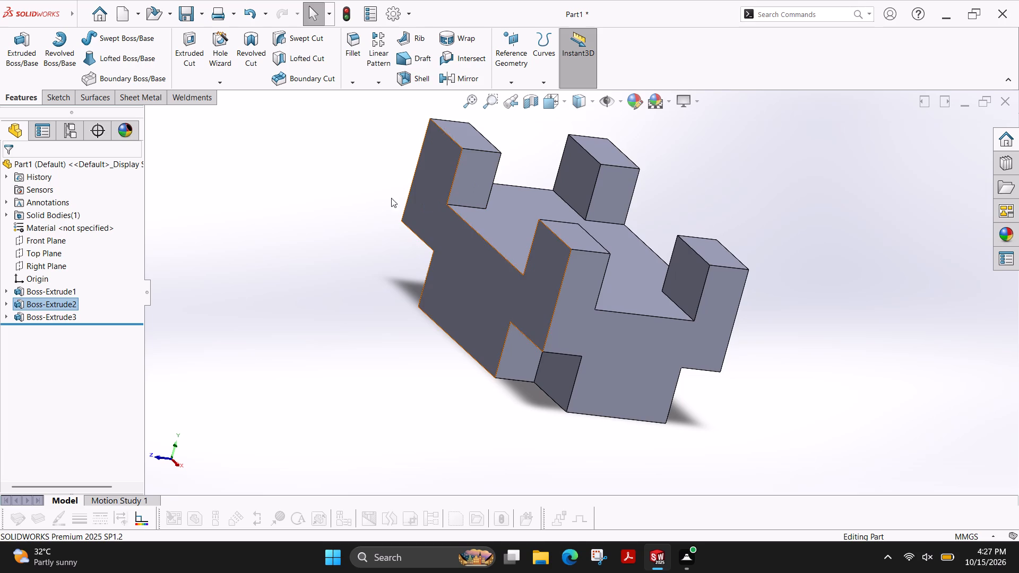
ctrl+shift+middle_drag(309, 193, 300, 210)
ctrl+shift+middle_click(329, 196)
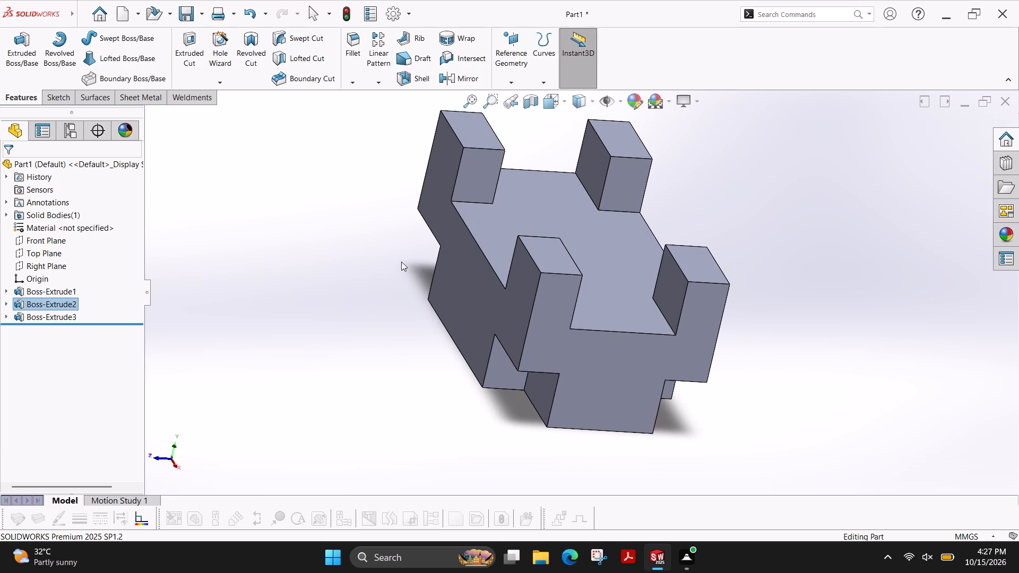
ctrl+shift+middle_drag(388, 277, 399, 255)
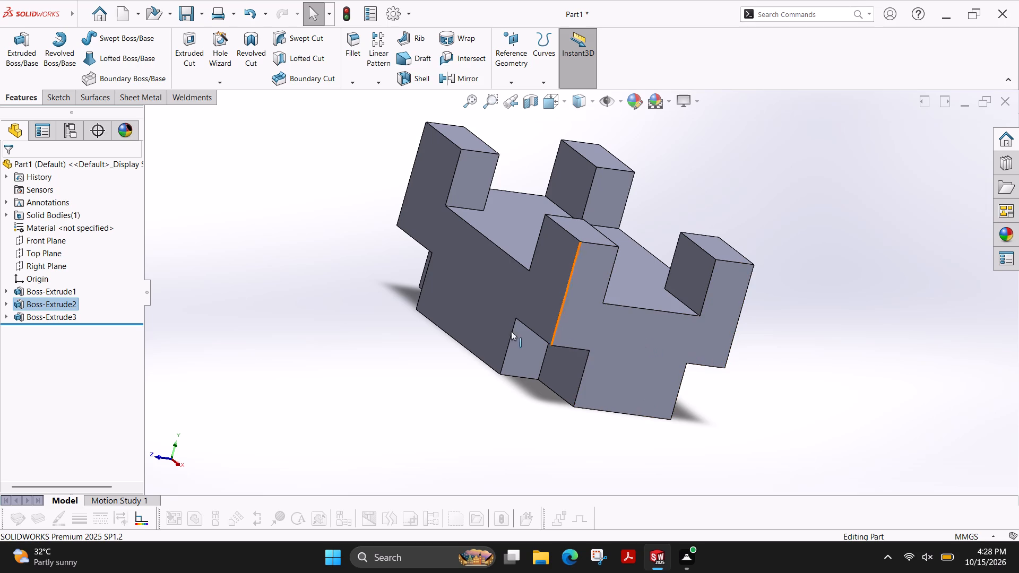
ctrl+shift+middle_drag(374, 280, 381, 282)
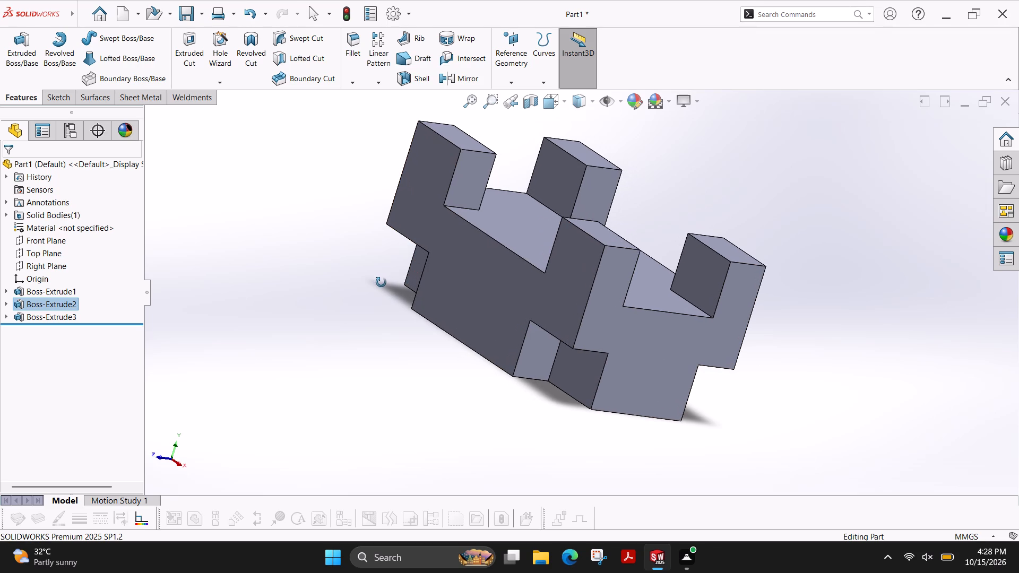
ctrl+shift+middle_drag(381, 282, 377, 317)
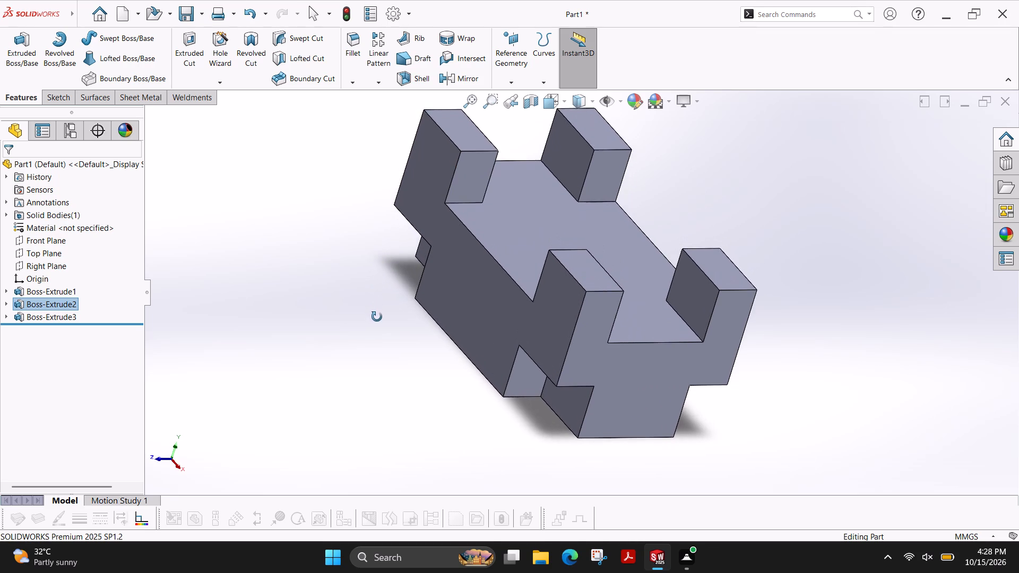
ctrl+shift+middle_drag(377, 317, 376, 342)
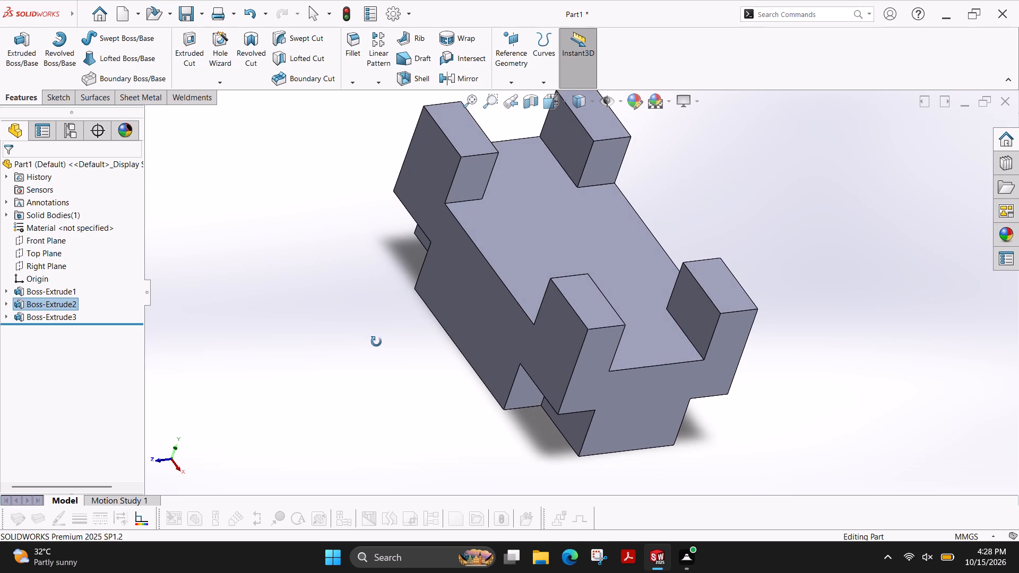
ctrl+shift+middle_drag(376, 342, 374, 344)
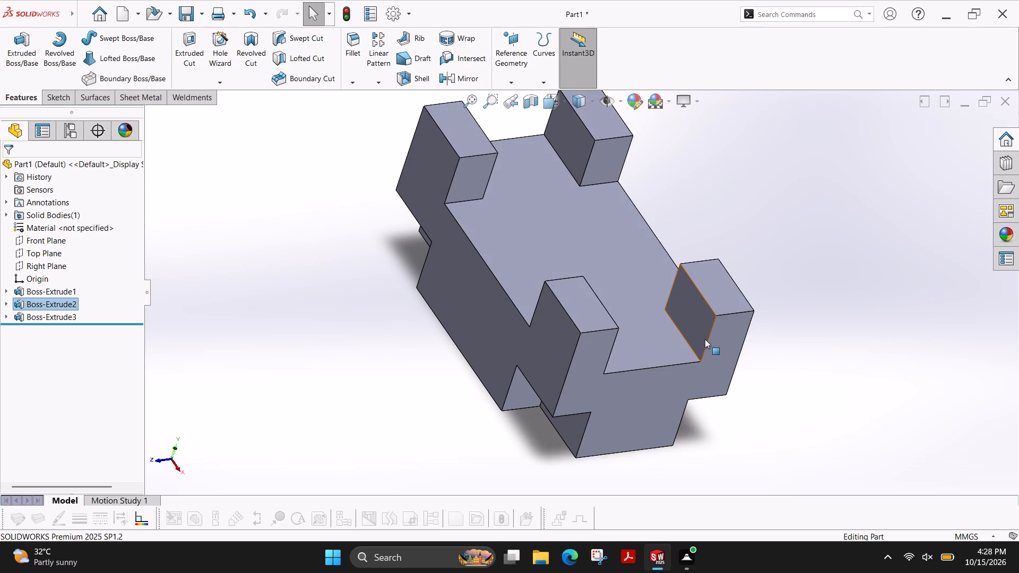
scroll(704, 339, down, 1)
scroll(704, 339, up, 3)
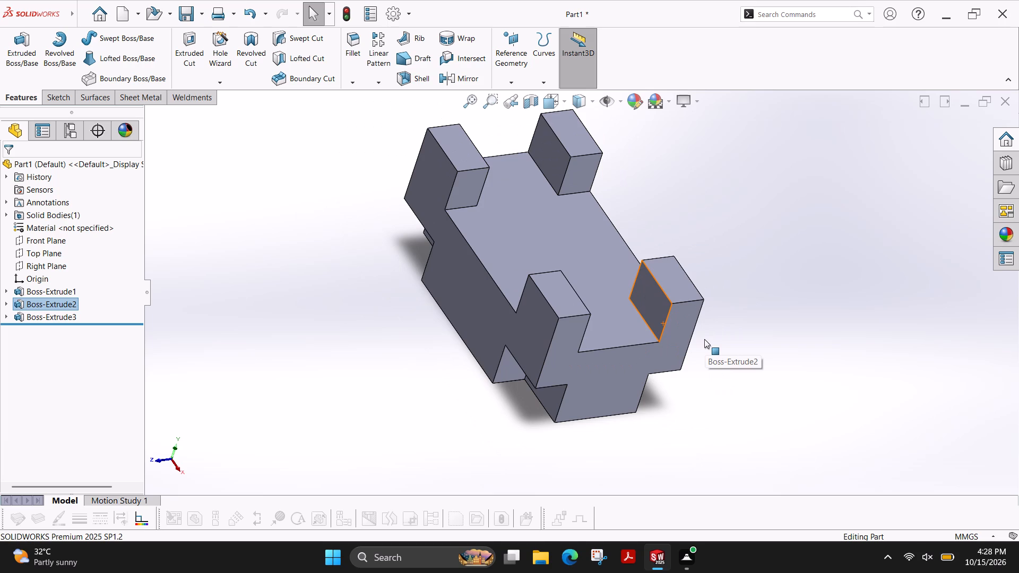
ctrl+shift+middle_click(878, 345)
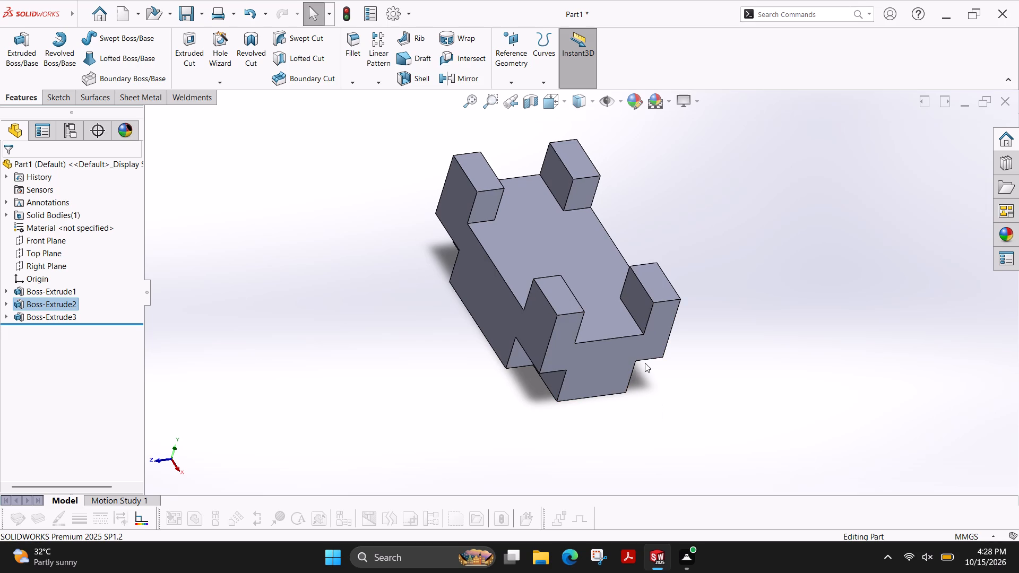
ctrl+shift+middle_drag(658, 361, 664, 352)
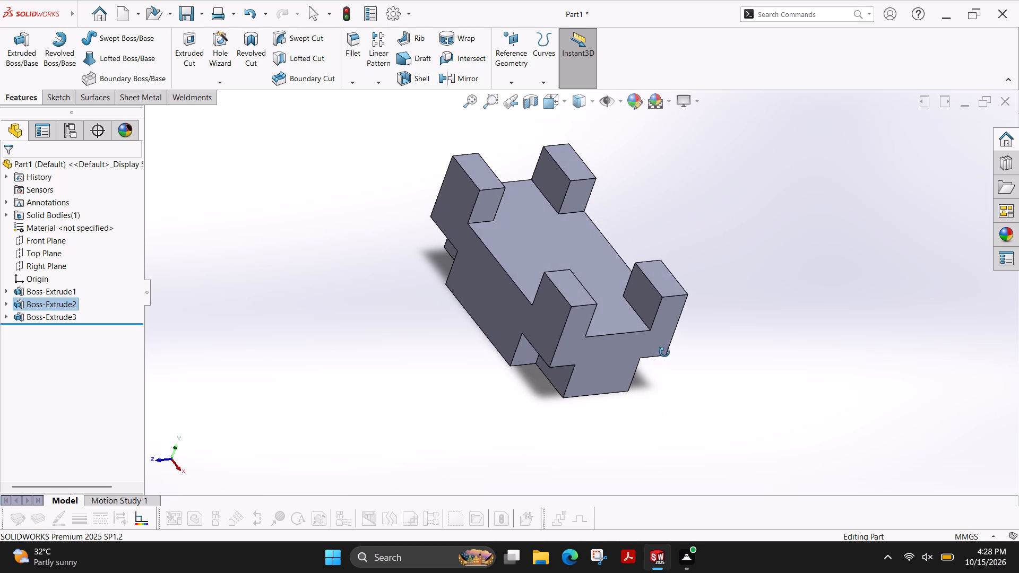
ctrl+shift+middle_drag(664, 352, 665, 374)
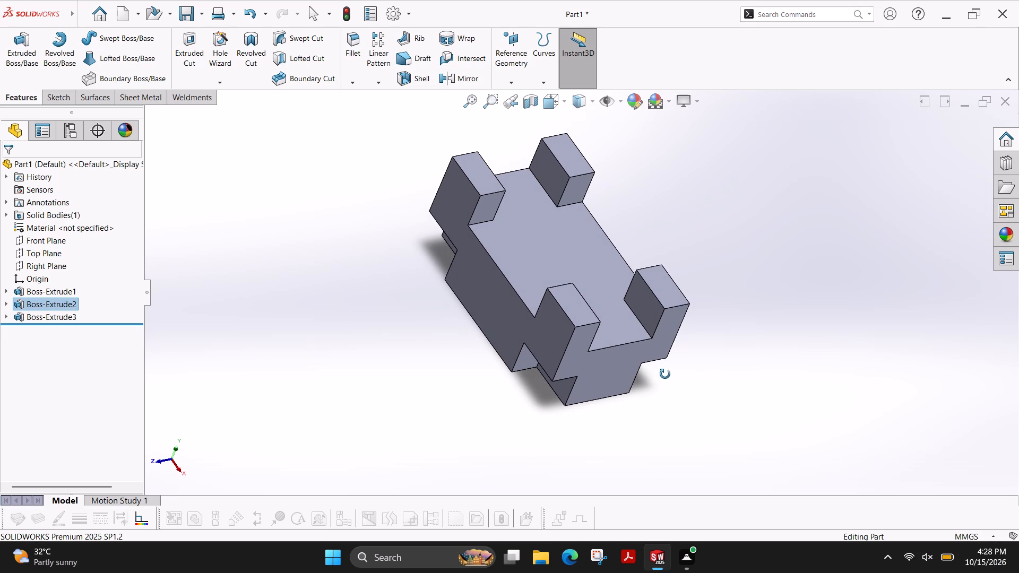
ctrl+shift+middle_drag(665, 374, 666, 375)
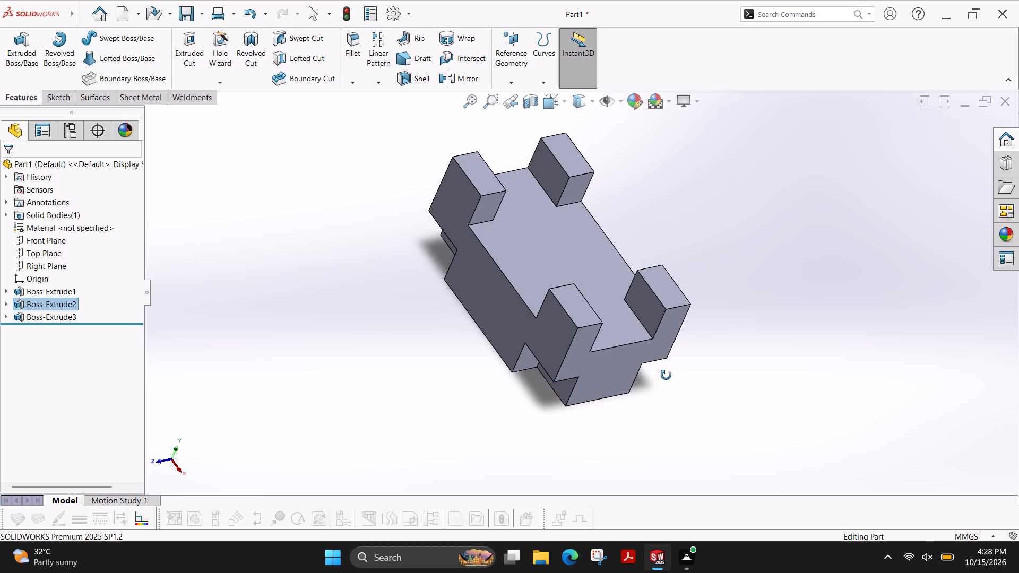
ctrl+shift+middle_drag(666, 375, 667, 374)
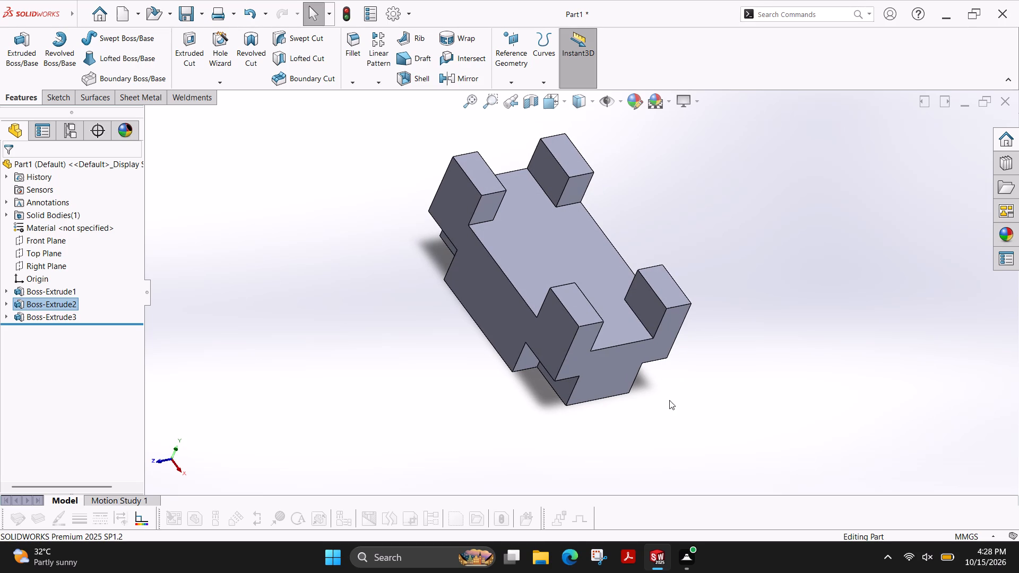
ctrl+shift+middle_drag(700, 390, 697, 359)
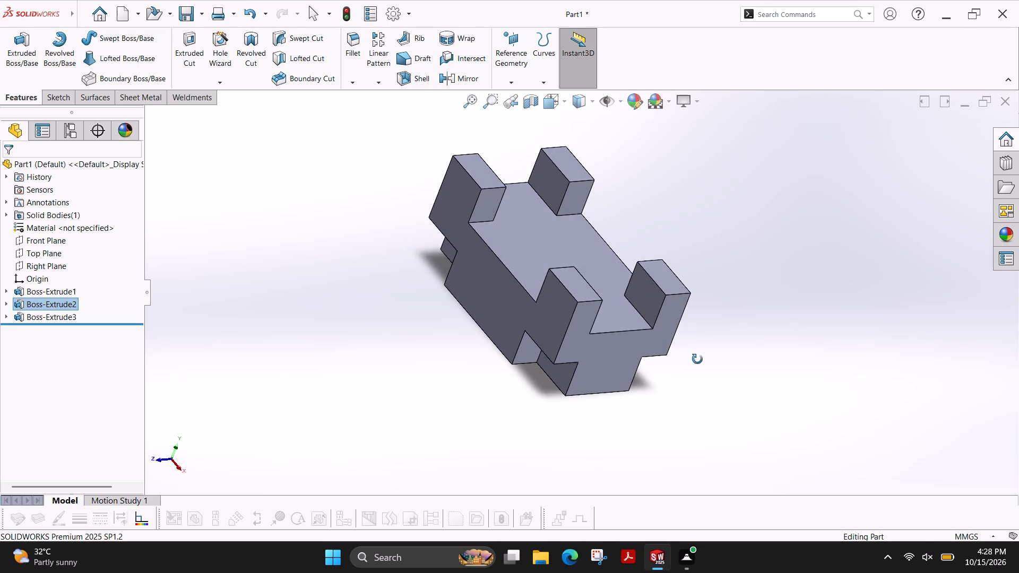
ctrl+shift+middle_drag(697, 359, 697, 358)
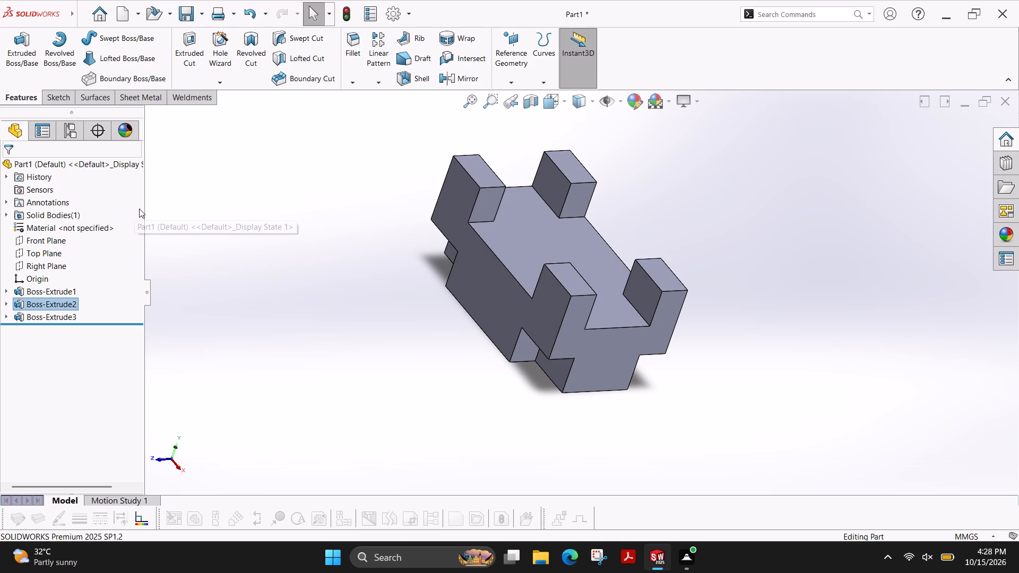
Save the part as fujiPart28 in the solidworks folder as a SOLIDWORKS Part file.
key(ctrl+s)
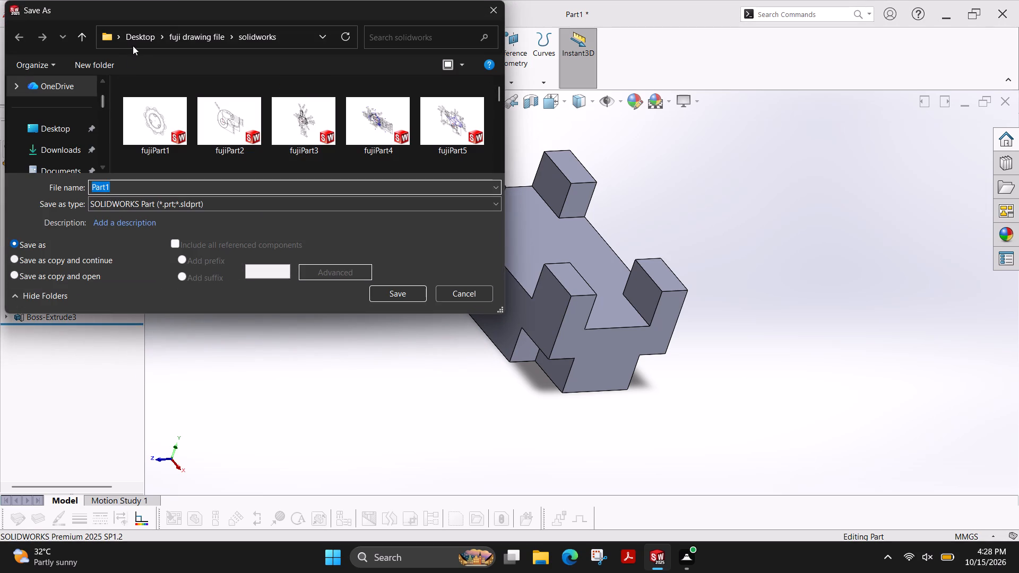
scroll(383, 127, down, 16)
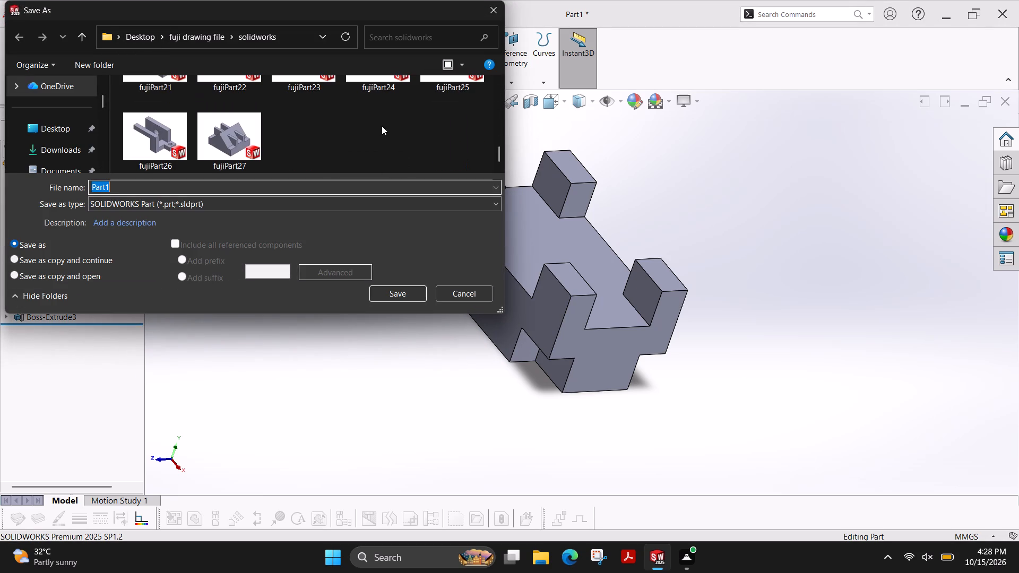
key(Right)
key(BackSpace)
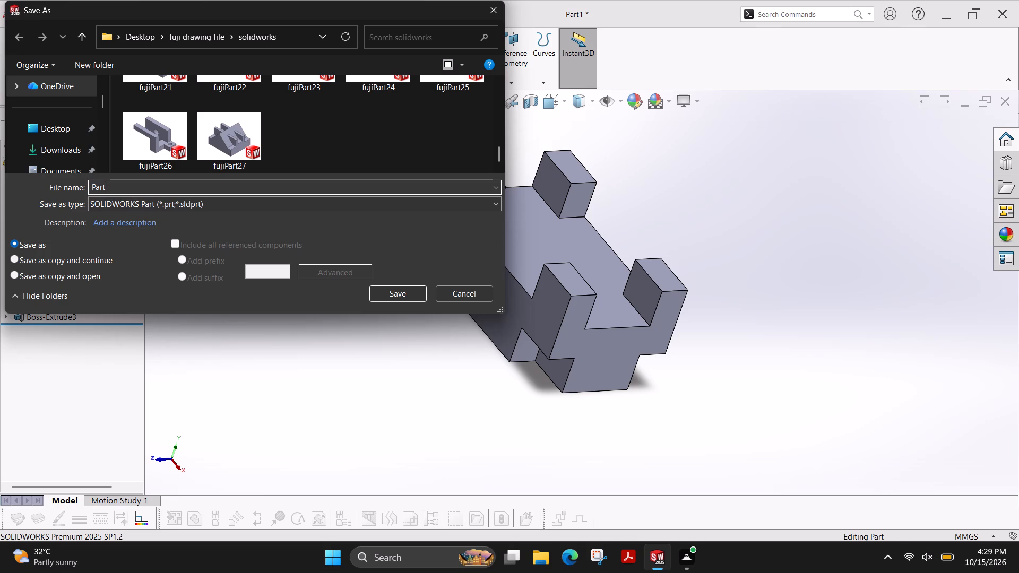
text(28)
key(Left)
key(Left)
key(Left)
key(Left)
key(Left)
key(Left)
key(Left)
key(Left)
key(Left)
key(Left)
key(Left)
key(Left)
key(Left)
text(fuji)
click(401, 292)
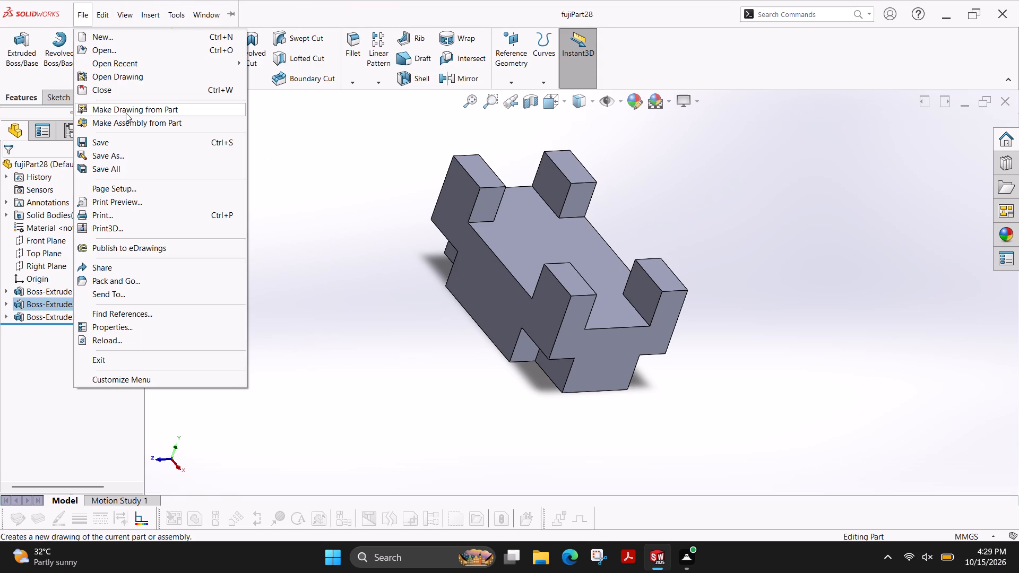
Make a drawing from the part on a standard A3 (ISO) sheet with the sheet format displayed.
click(126, 113)
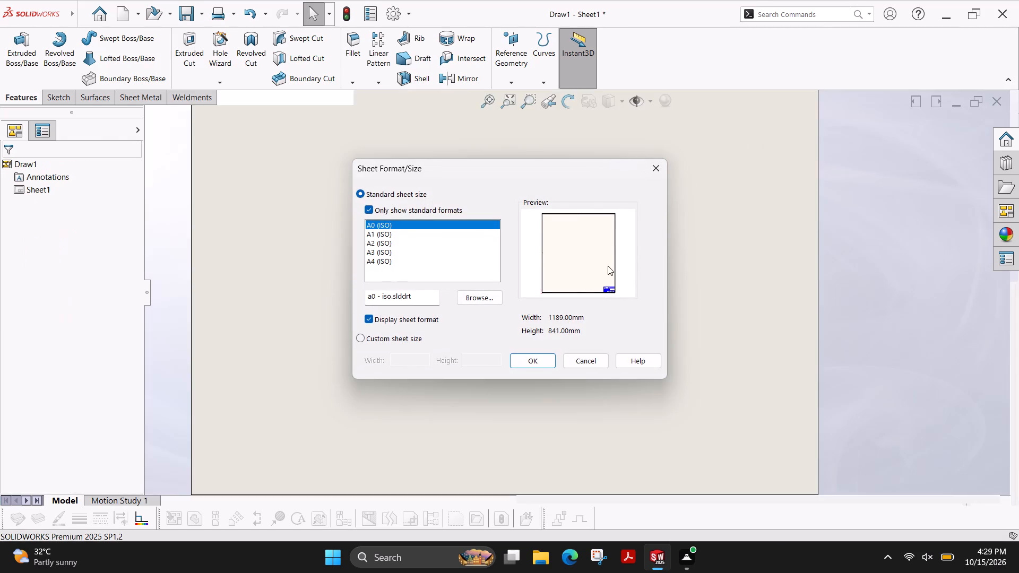
click(383, 254)
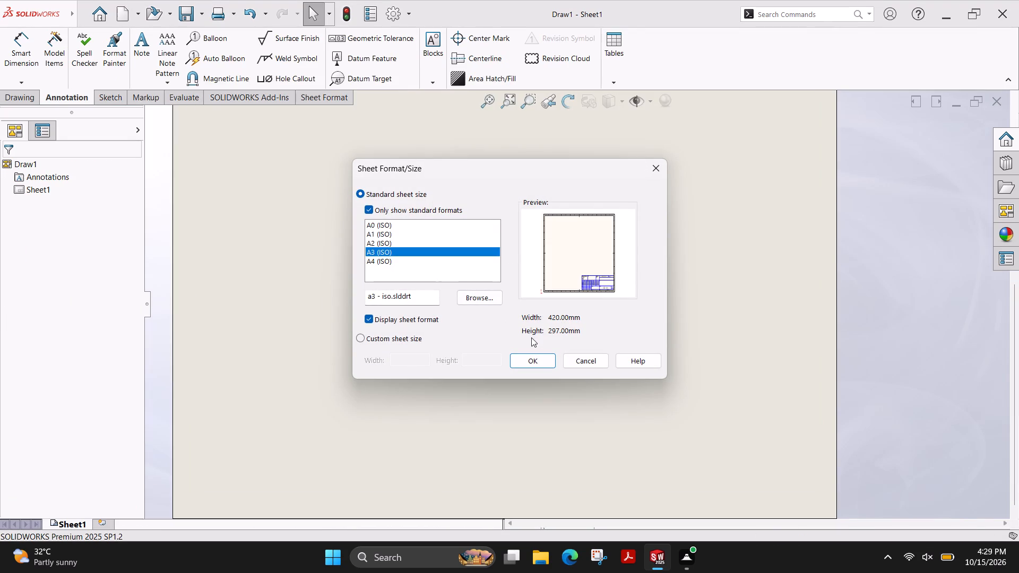
click(390, 242)
click(384, 237)
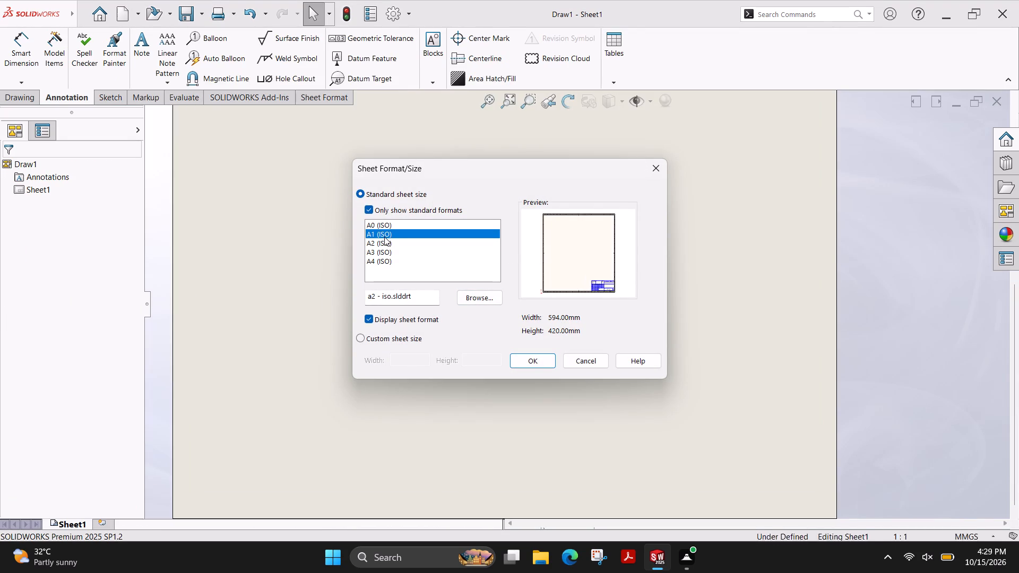
click(393, 258)
click(392, 250)
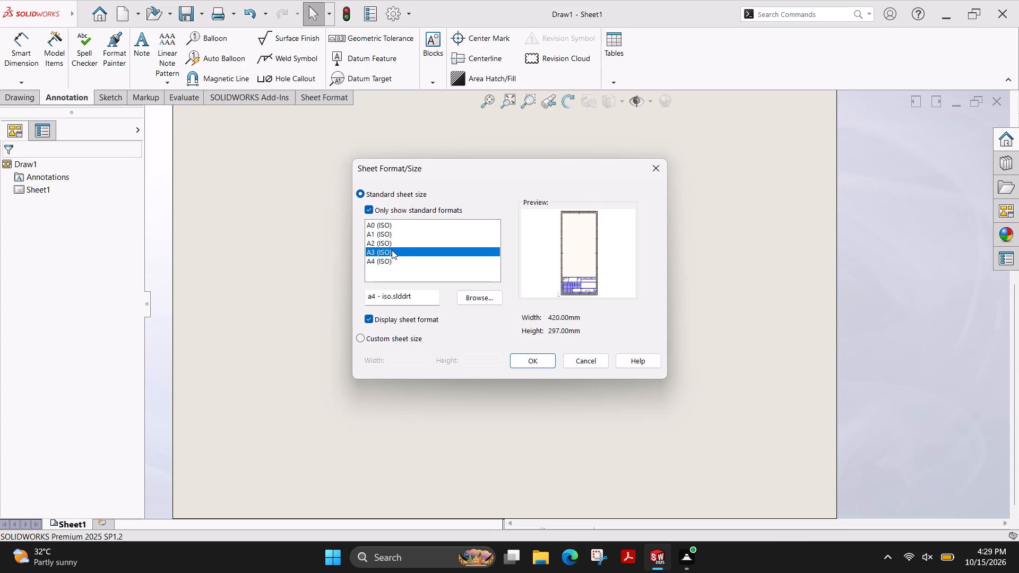
click(396, 245)
click(399, 255)
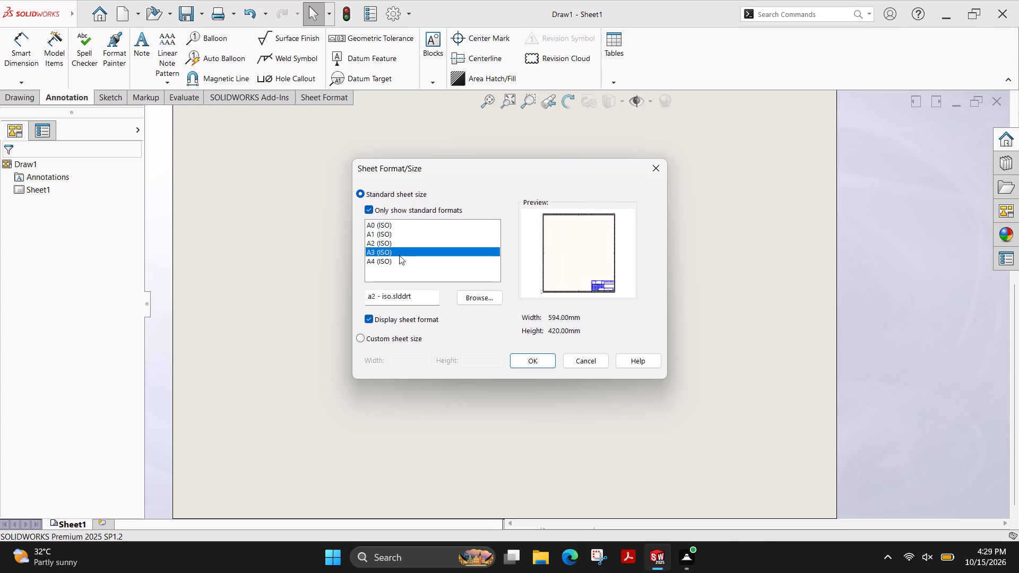
click(524, 360)
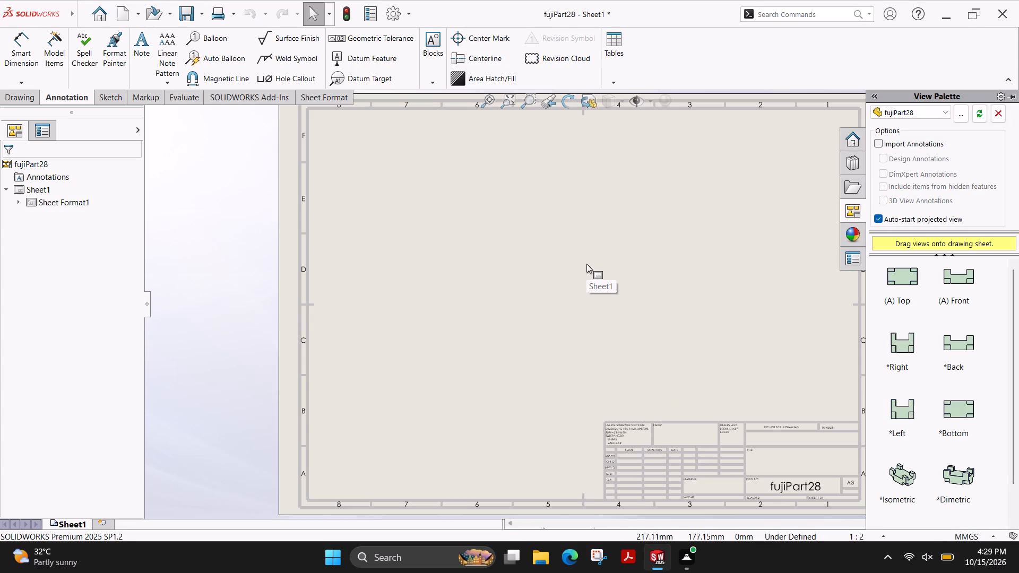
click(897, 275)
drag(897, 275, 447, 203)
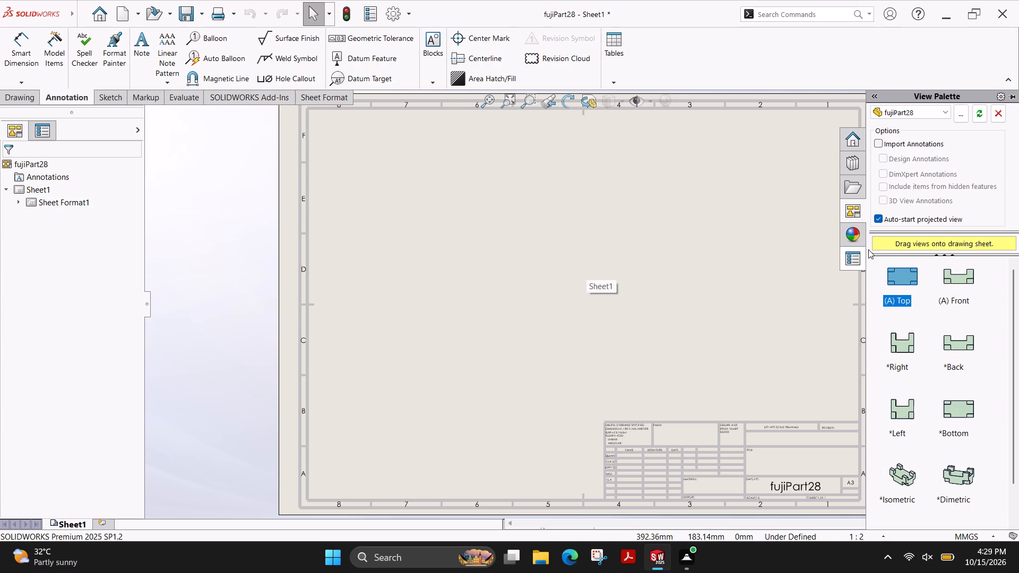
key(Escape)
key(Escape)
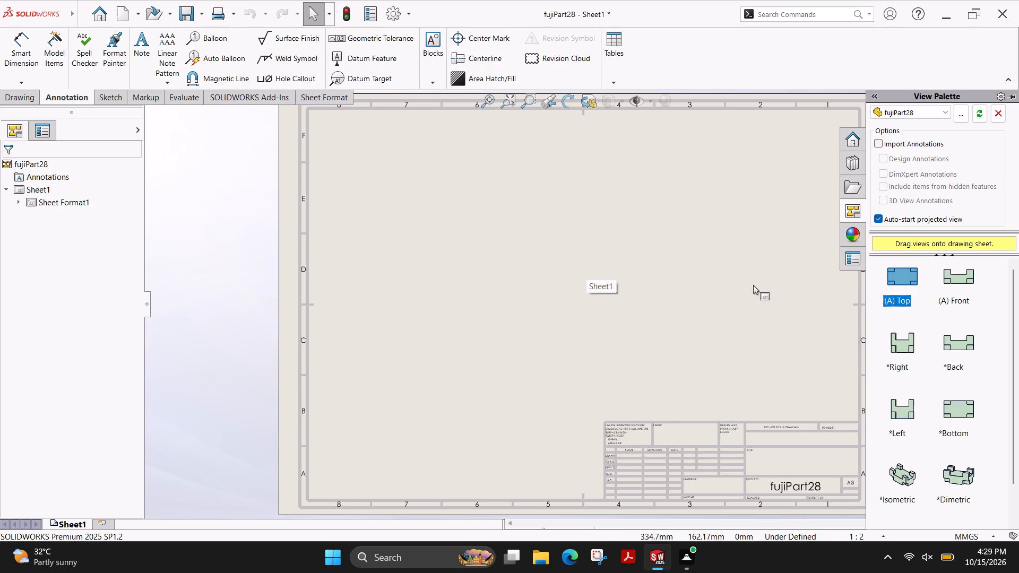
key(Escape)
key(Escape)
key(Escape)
Place the part's Top view in the upper-left area of the A3 sheet, around zone E7.
drag(903, 278, 407, 195)
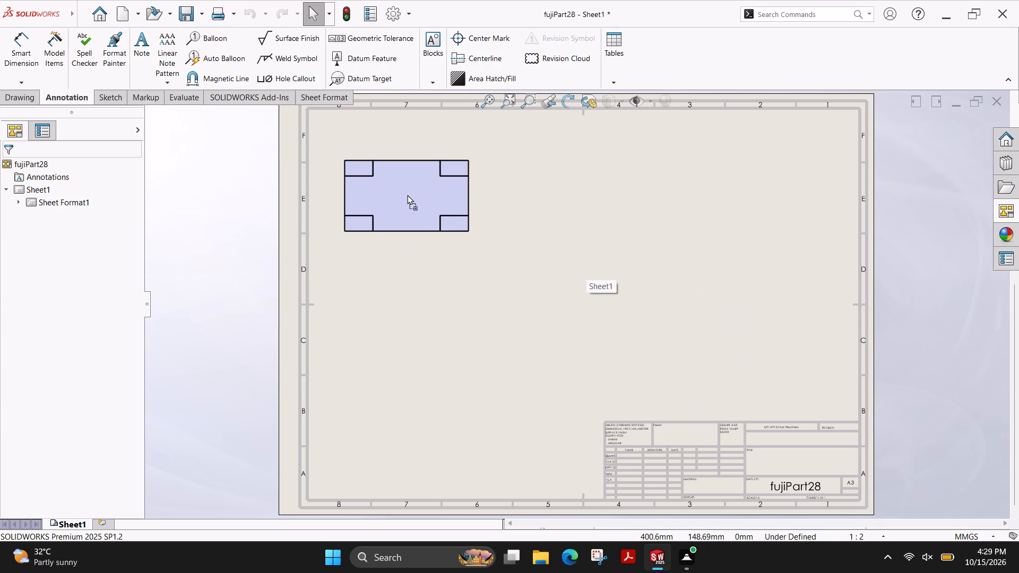
Set the Top view down slightly higher on the A3 sheet, near the top of zone E7.
drag(407, 195, 409, 177)
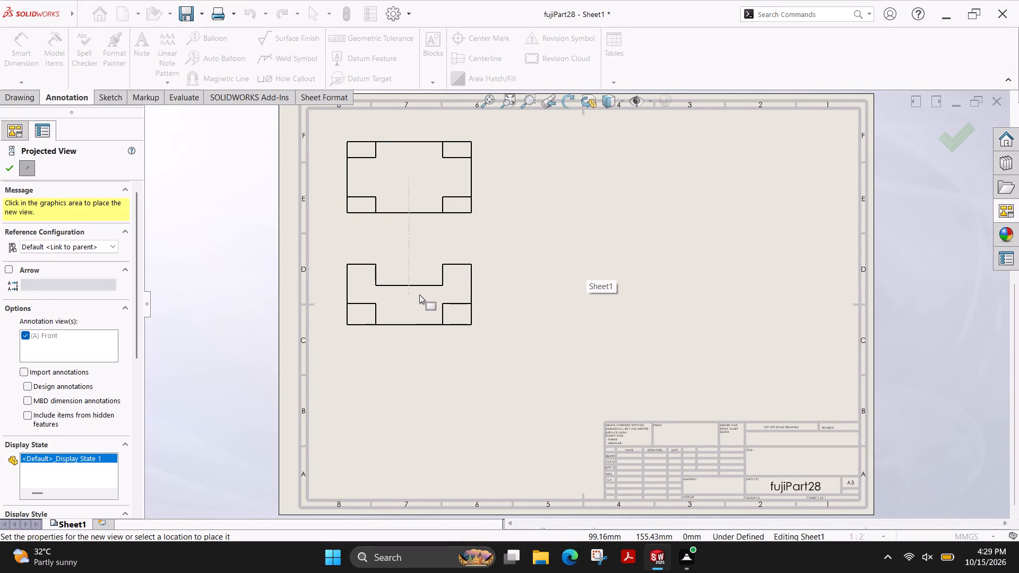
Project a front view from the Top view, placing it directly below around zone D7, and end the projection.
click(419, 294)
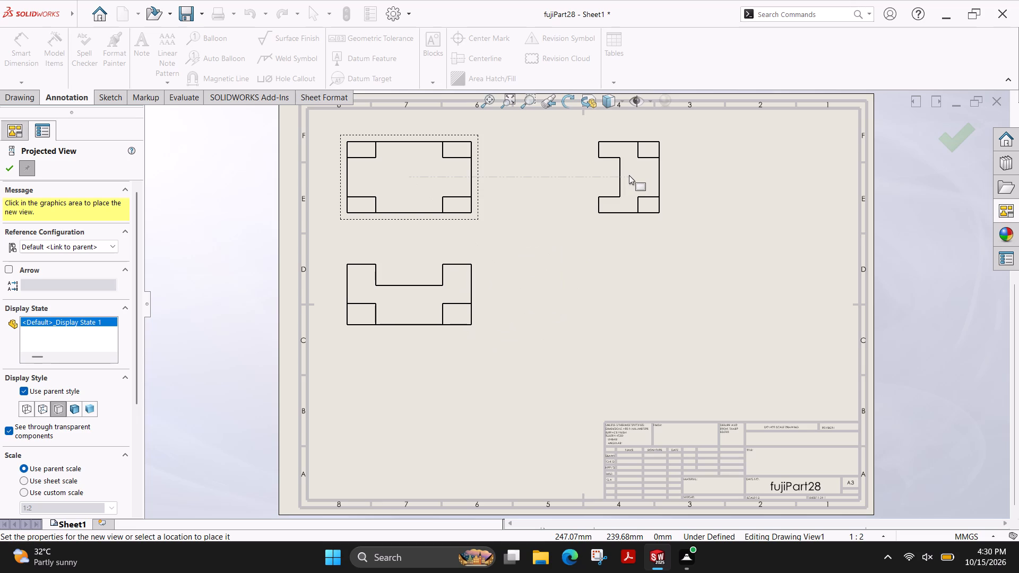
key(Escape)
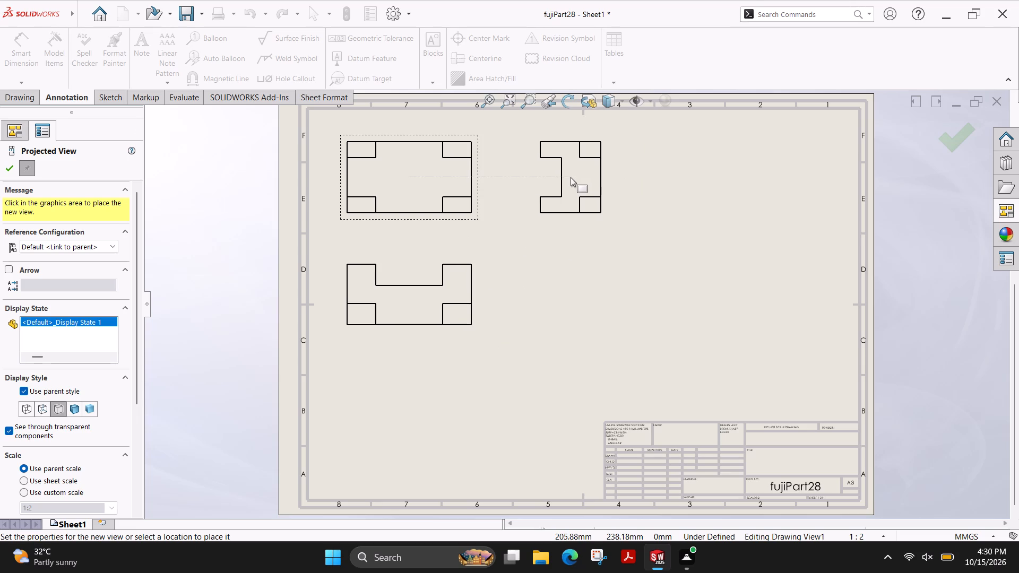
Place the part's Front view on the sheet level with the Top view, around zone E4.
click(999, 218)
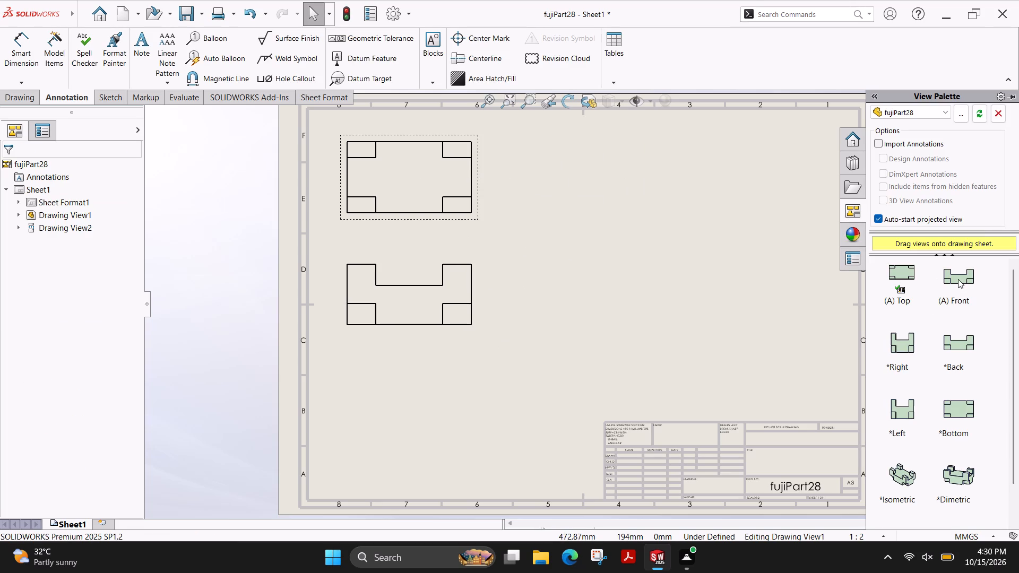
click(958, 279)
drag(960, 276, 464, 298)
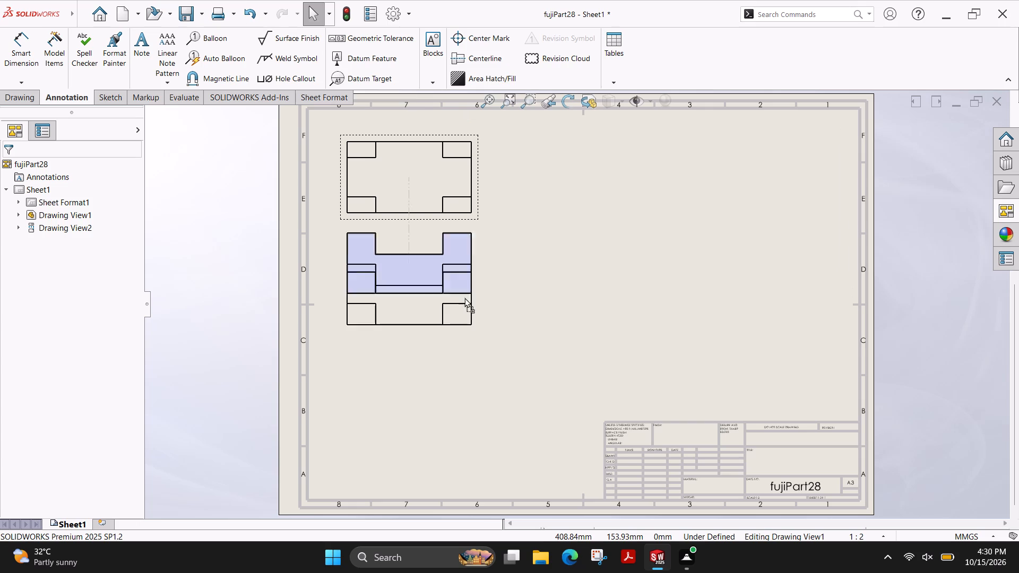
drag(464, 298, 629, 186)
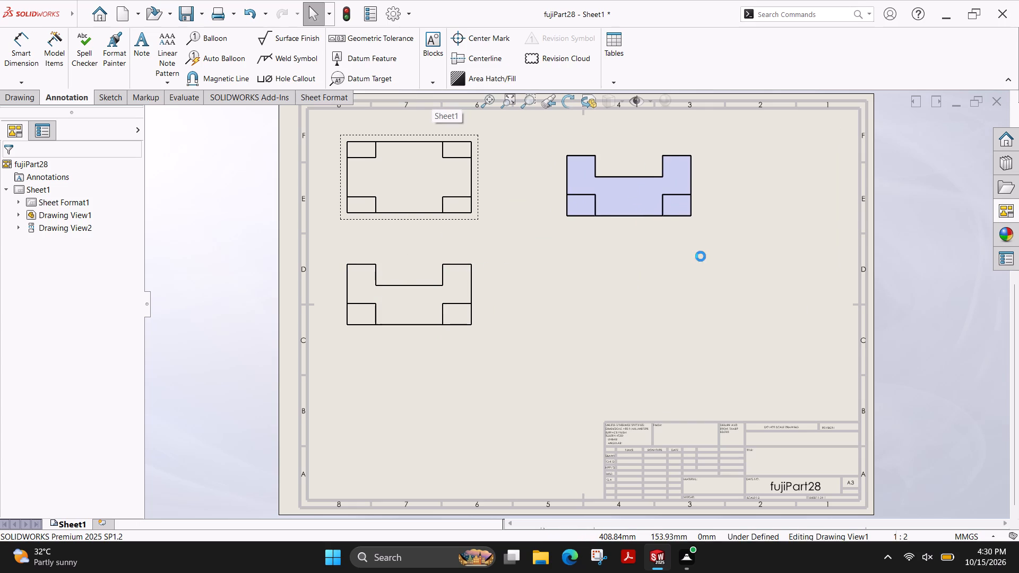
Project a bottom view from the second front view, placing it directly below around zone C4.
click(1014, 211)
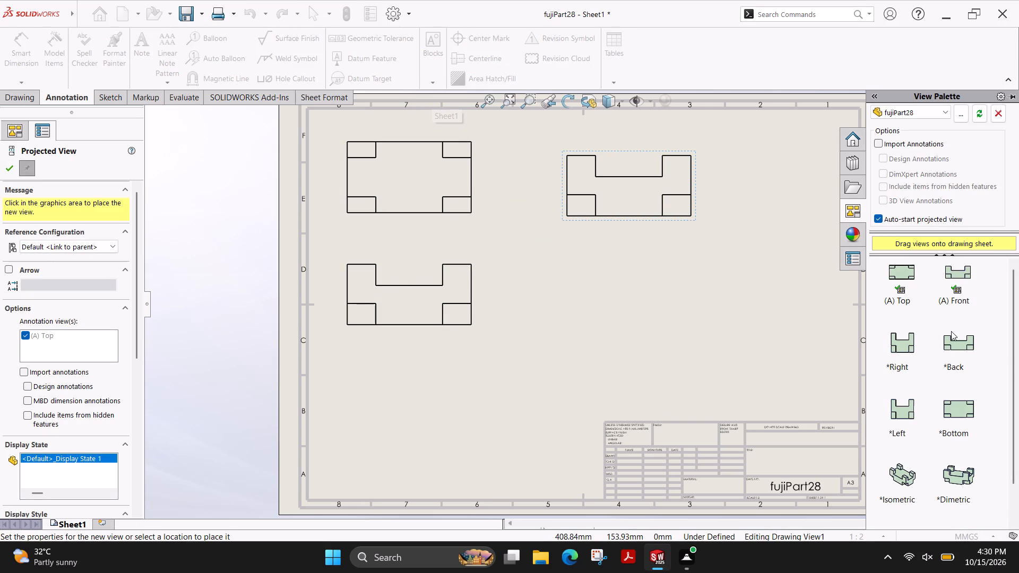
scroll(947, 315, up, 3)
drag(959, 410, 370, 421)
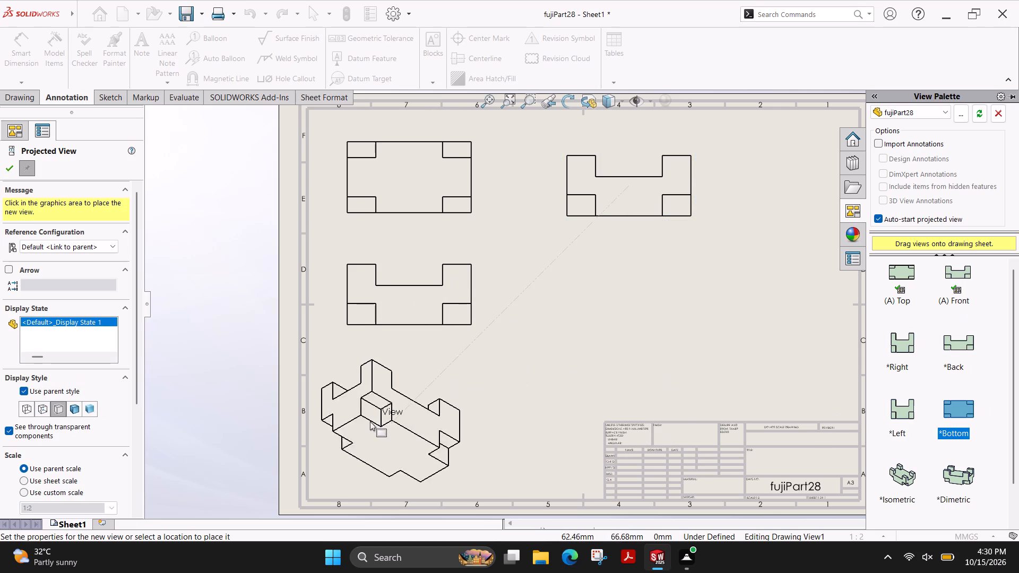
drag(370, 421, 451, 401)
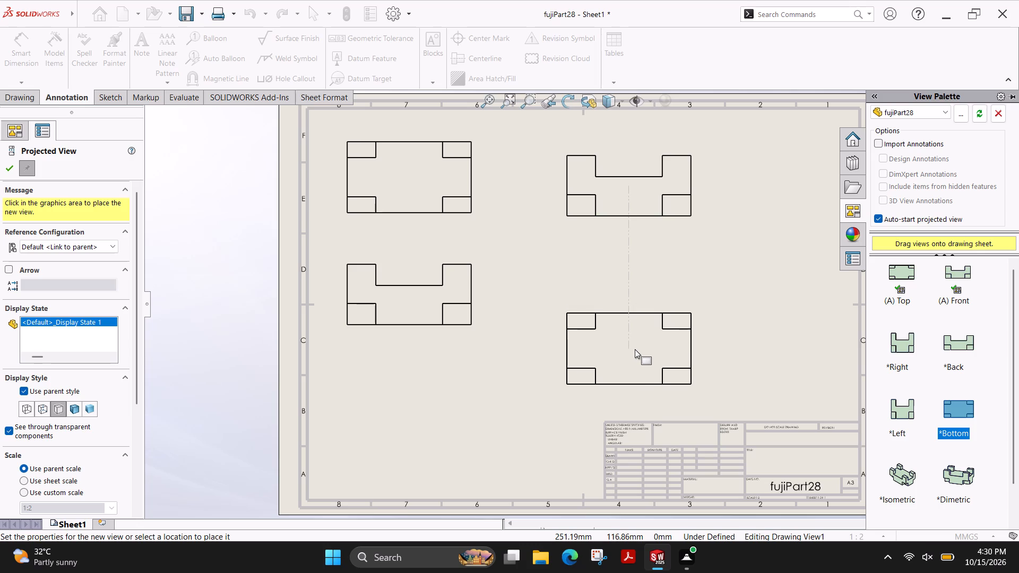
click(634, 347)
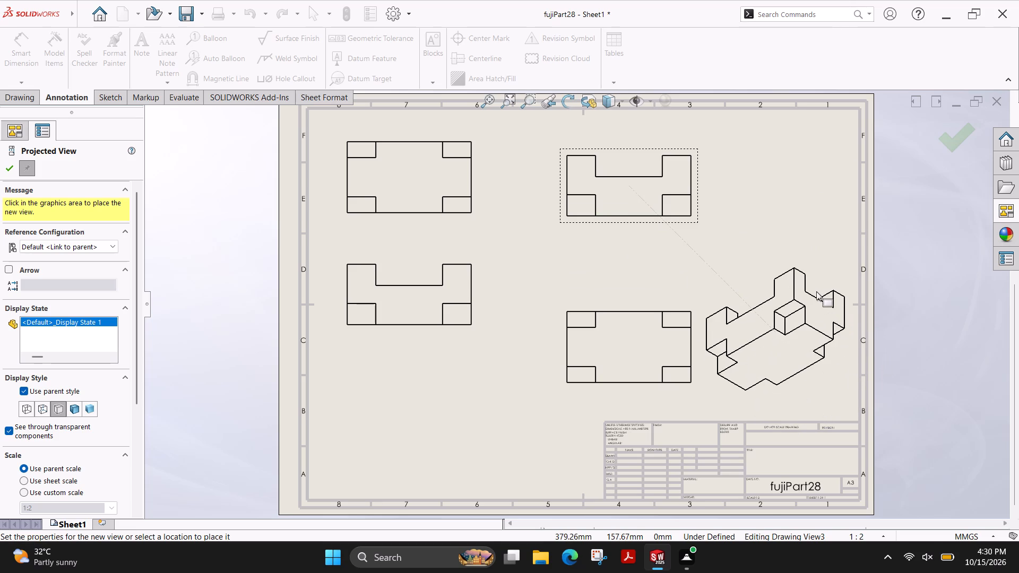
Project an isometric view showing the four top blocks, placing it above the sheet's top border, and end the projection.
scroll(816, 291, down, 1)
scroll(816, 291, up, 2)
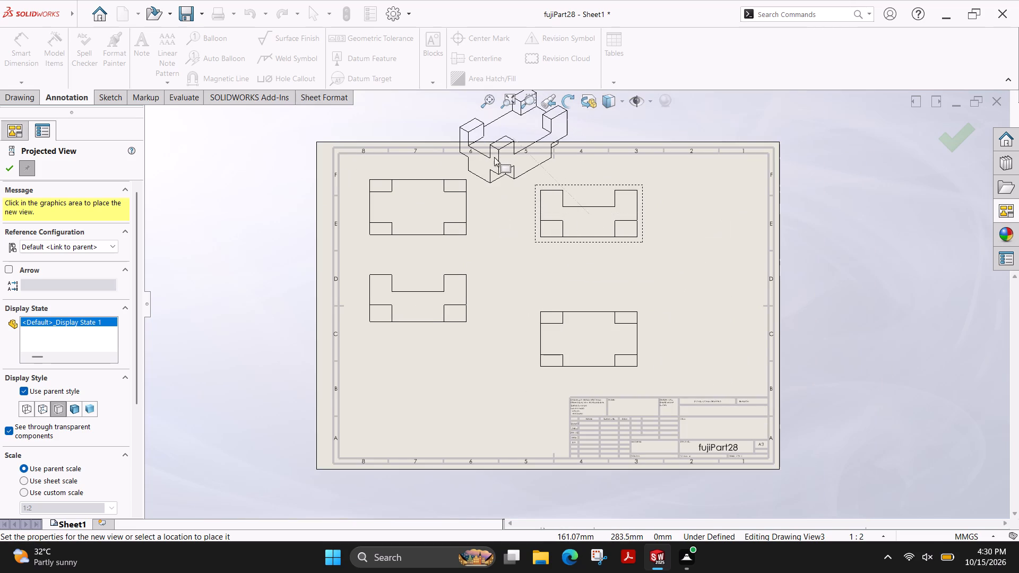
scroll(494, 157, up, 1)
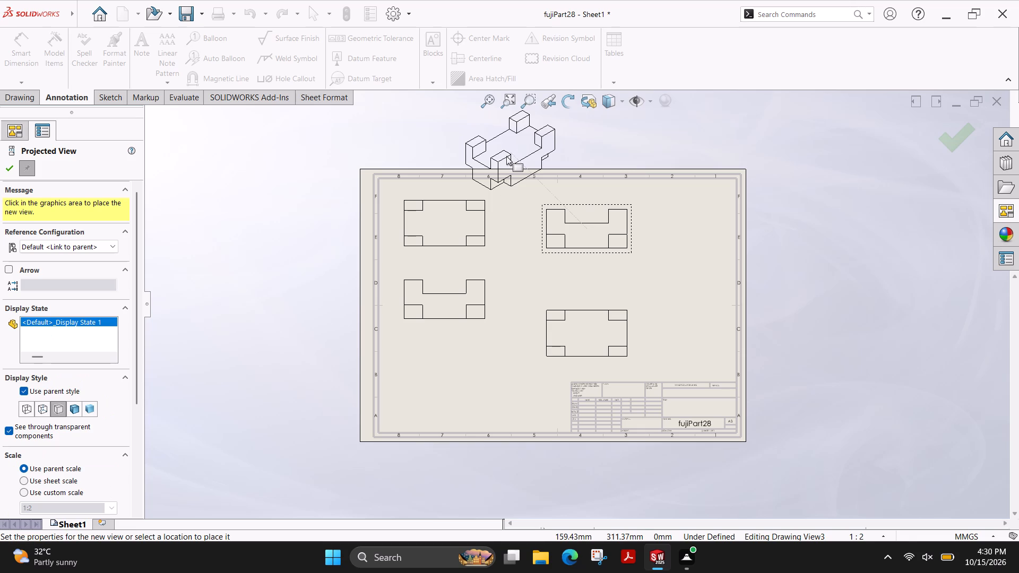
click(506, 156)
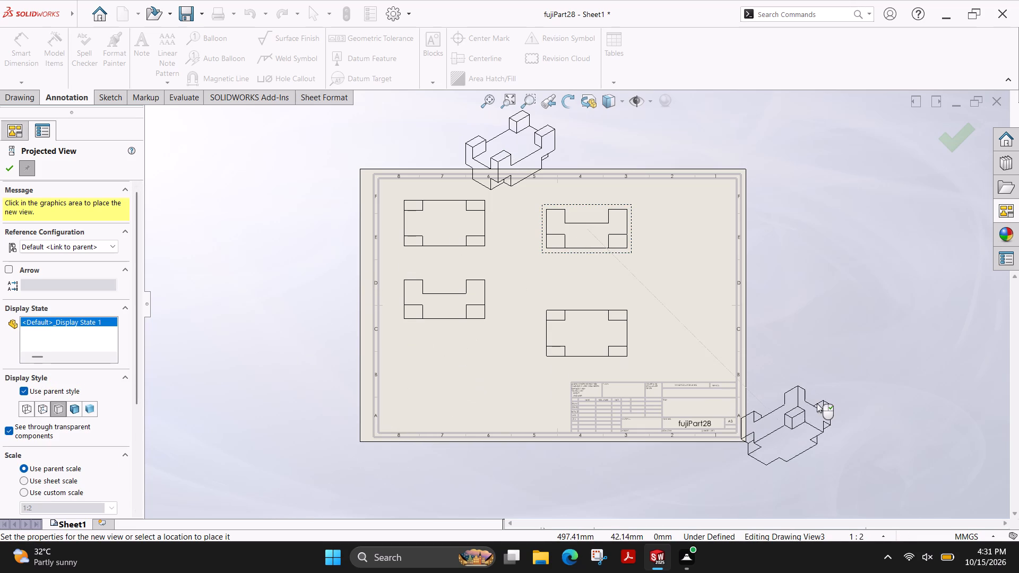
key(Escape)
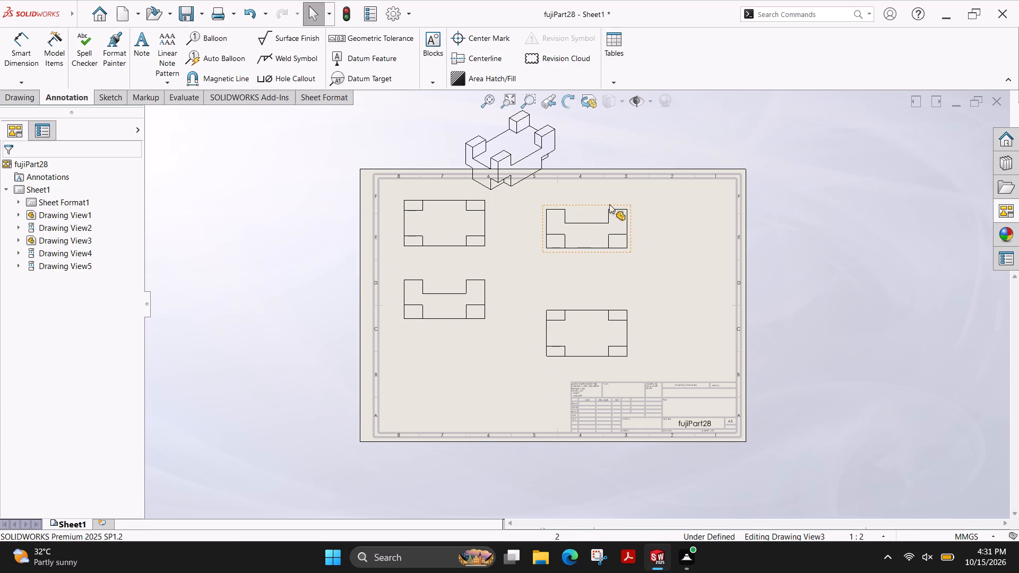
Set the isometric view's display style to Shaded With Edges.
click(557, 180)
click(77, 369)
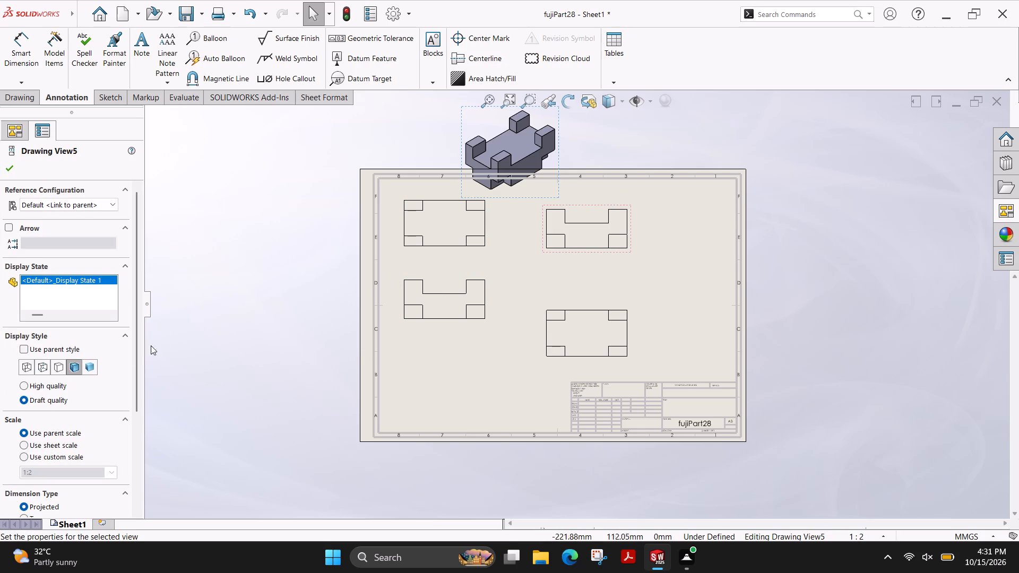
click(88, 364)
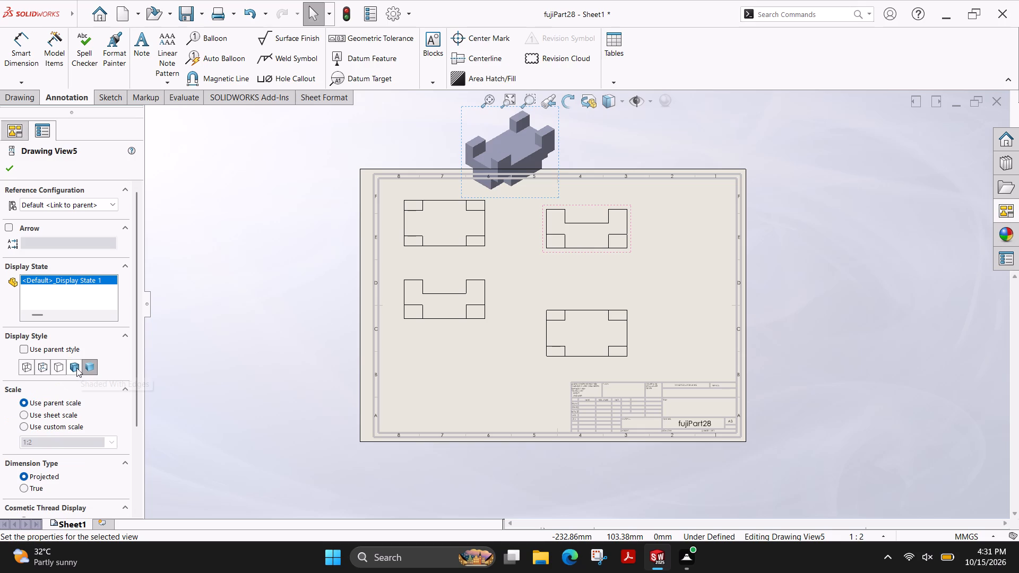
click(76, 368)
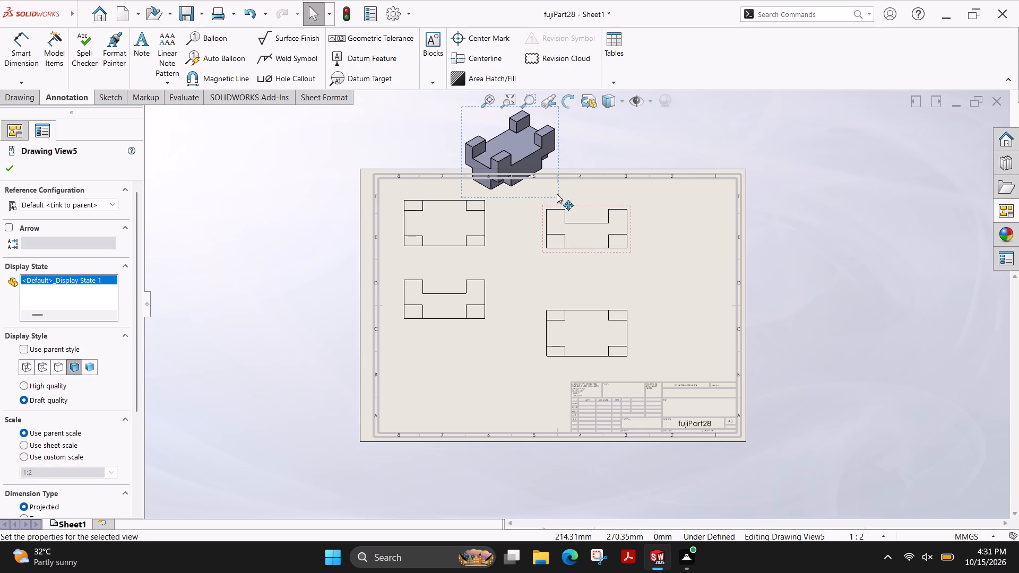
key(Escape)
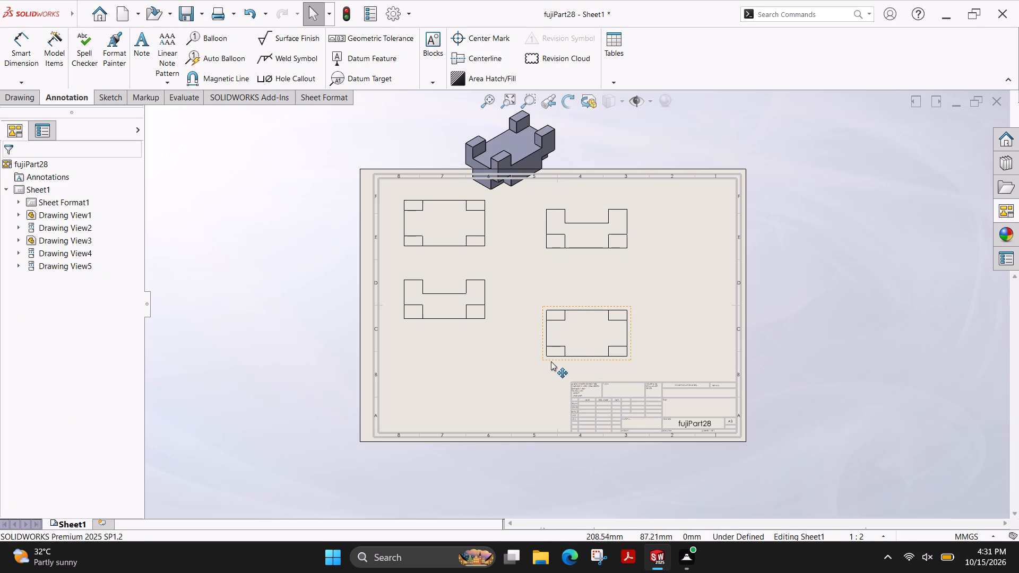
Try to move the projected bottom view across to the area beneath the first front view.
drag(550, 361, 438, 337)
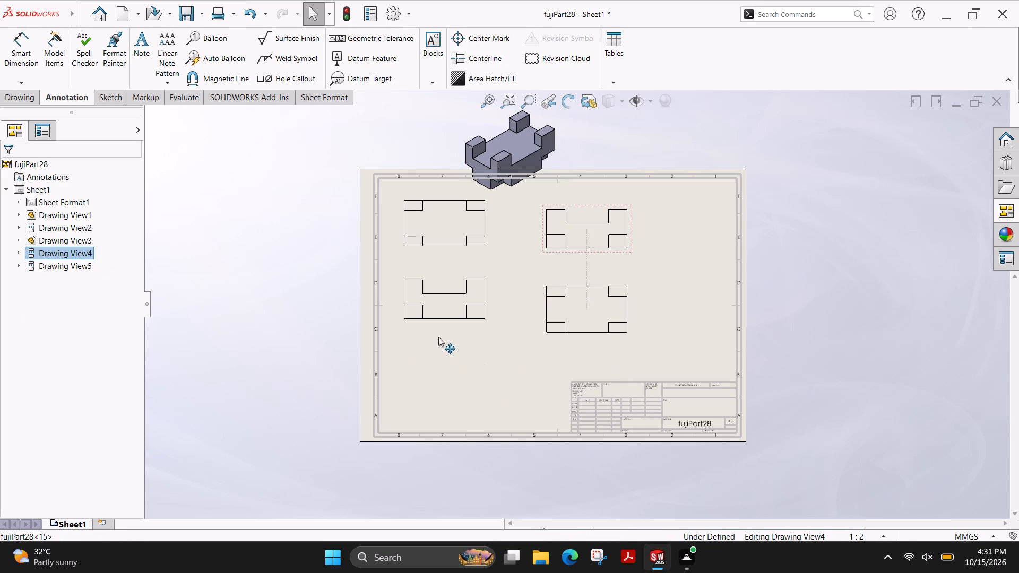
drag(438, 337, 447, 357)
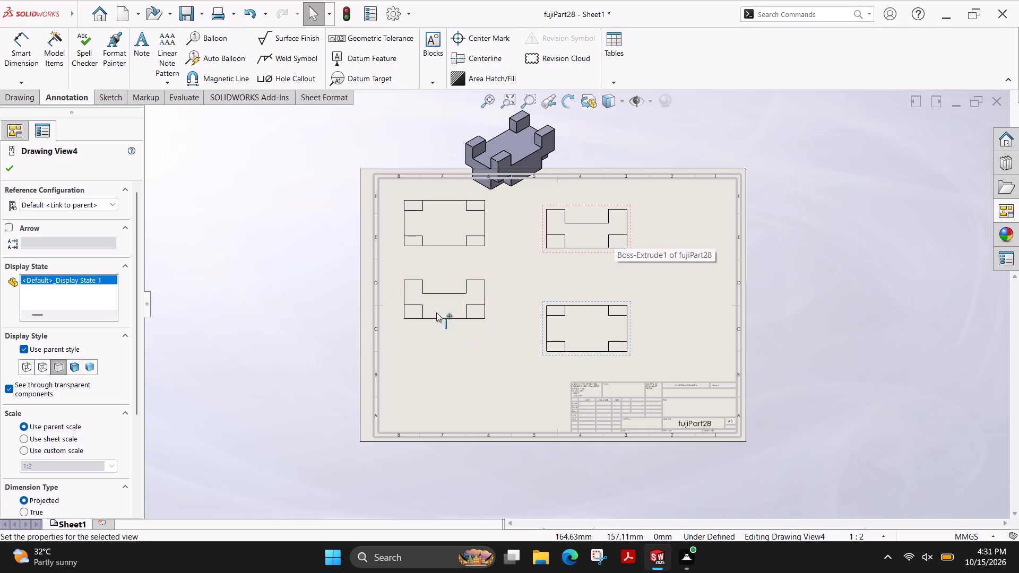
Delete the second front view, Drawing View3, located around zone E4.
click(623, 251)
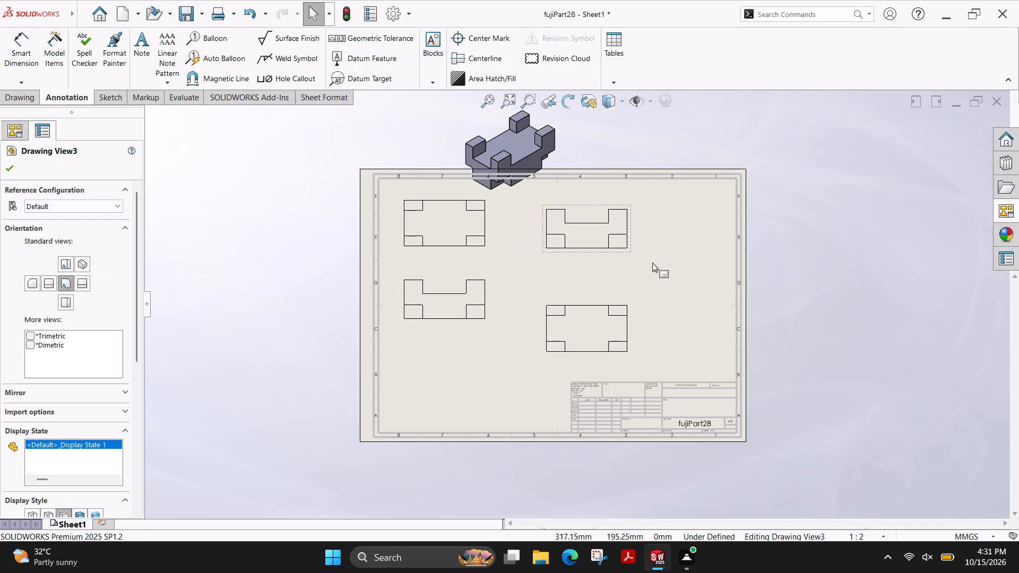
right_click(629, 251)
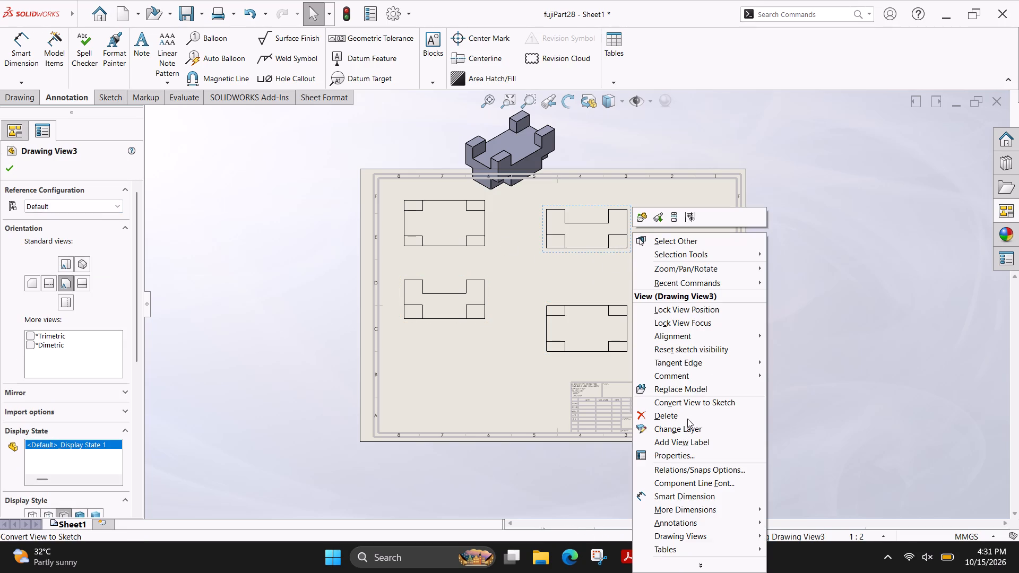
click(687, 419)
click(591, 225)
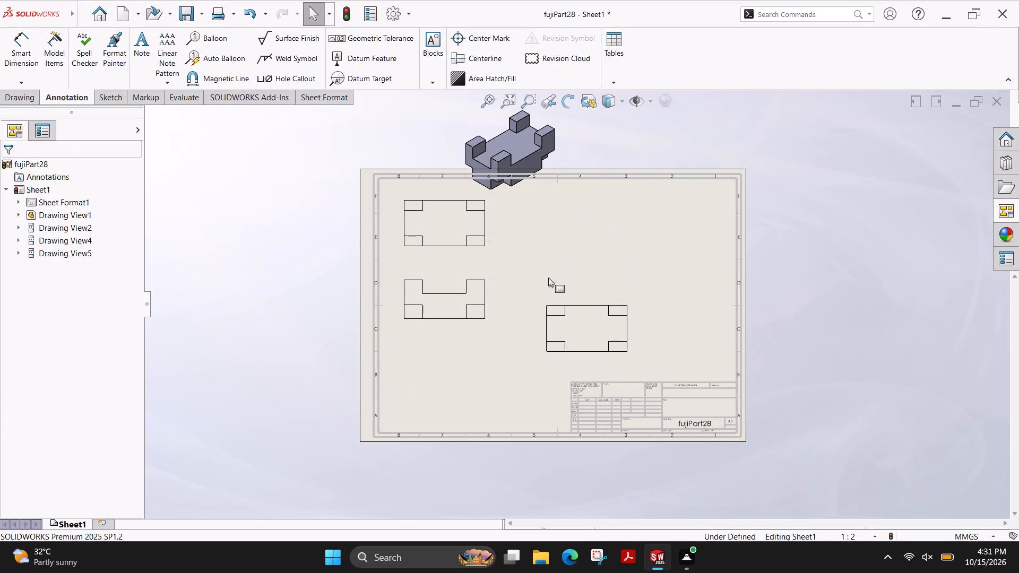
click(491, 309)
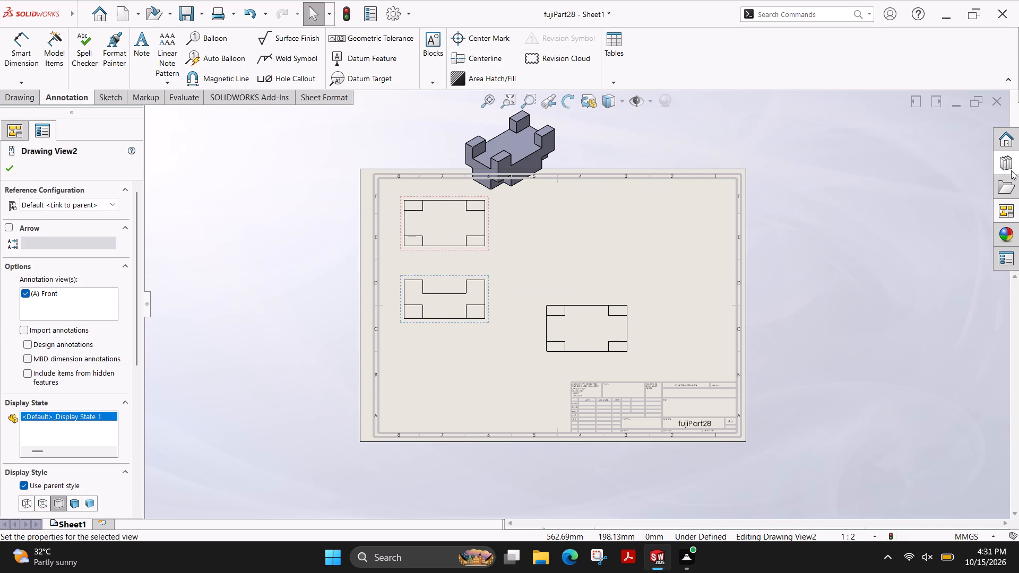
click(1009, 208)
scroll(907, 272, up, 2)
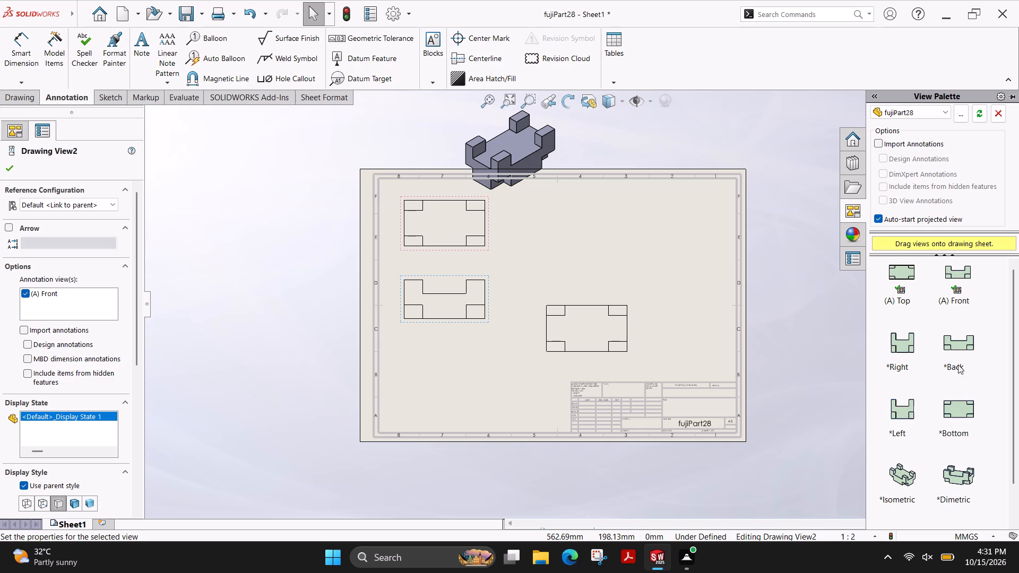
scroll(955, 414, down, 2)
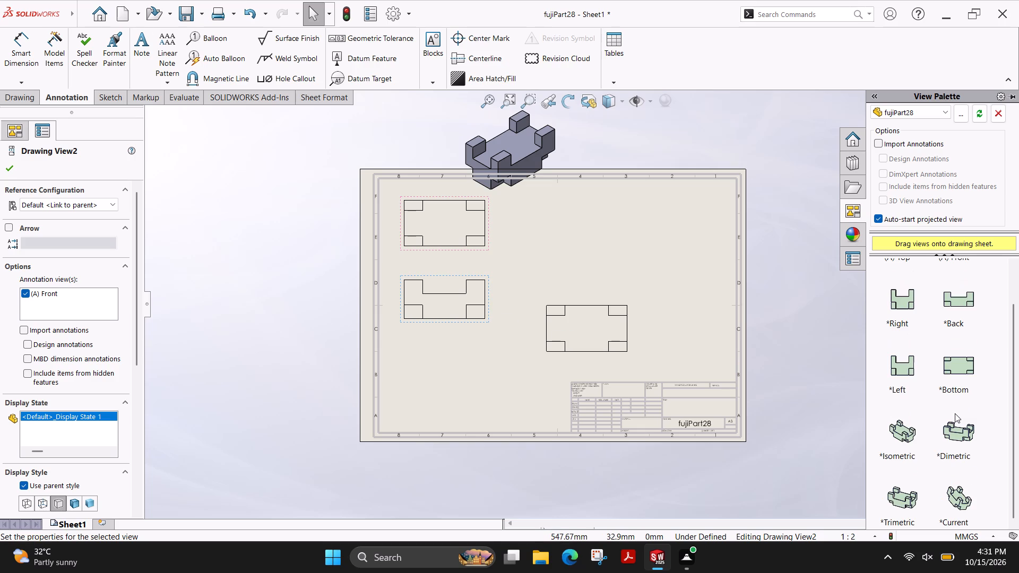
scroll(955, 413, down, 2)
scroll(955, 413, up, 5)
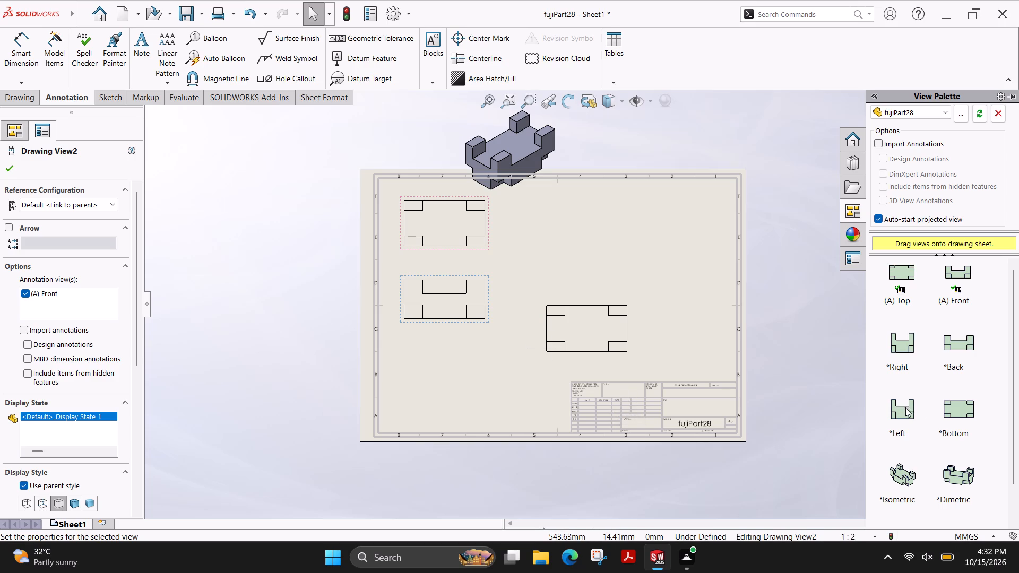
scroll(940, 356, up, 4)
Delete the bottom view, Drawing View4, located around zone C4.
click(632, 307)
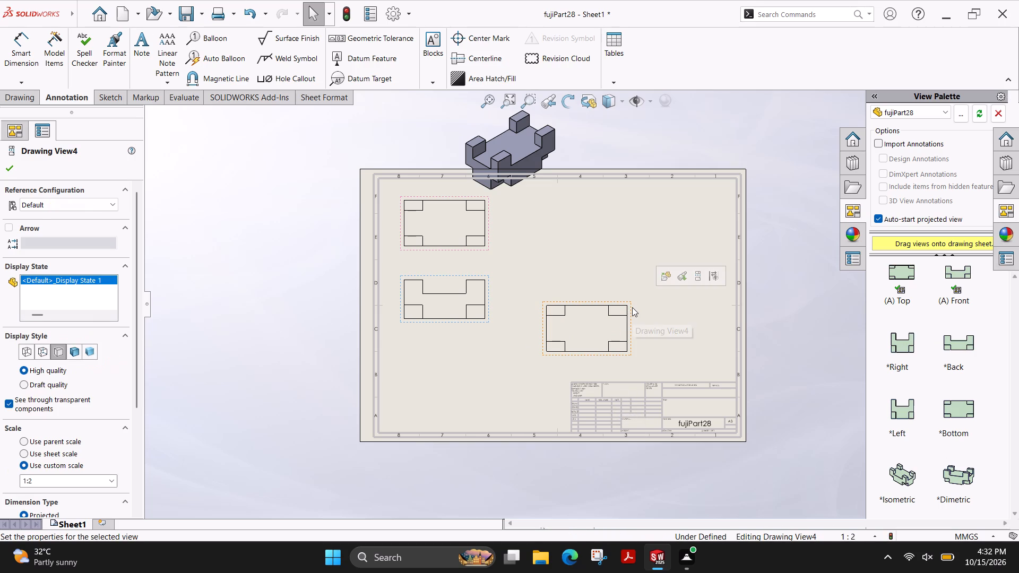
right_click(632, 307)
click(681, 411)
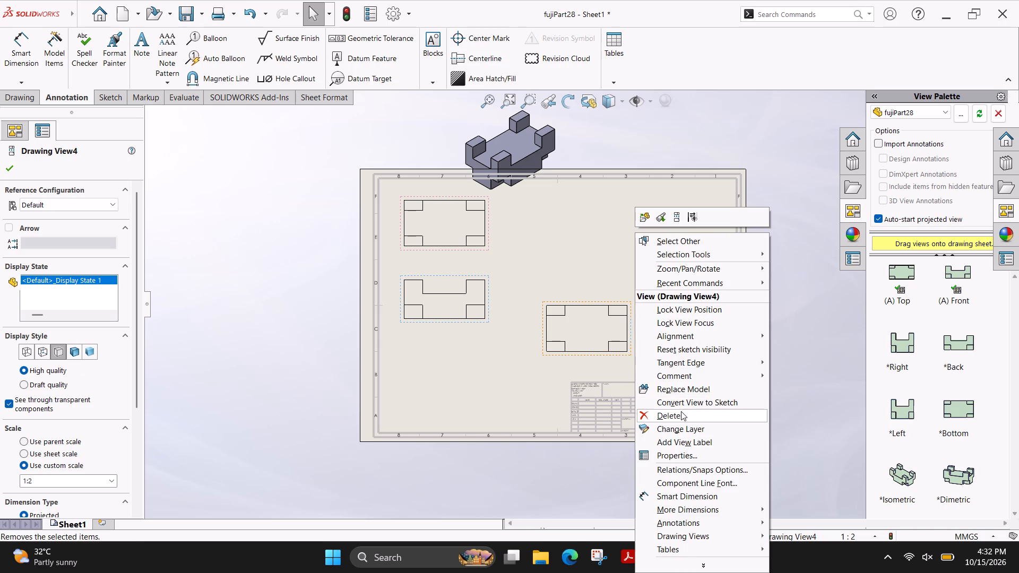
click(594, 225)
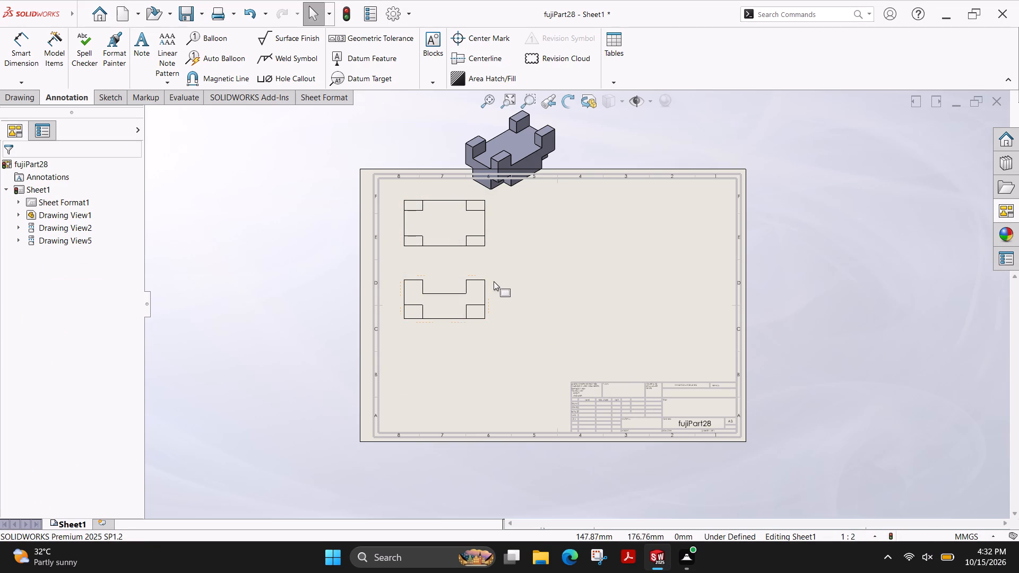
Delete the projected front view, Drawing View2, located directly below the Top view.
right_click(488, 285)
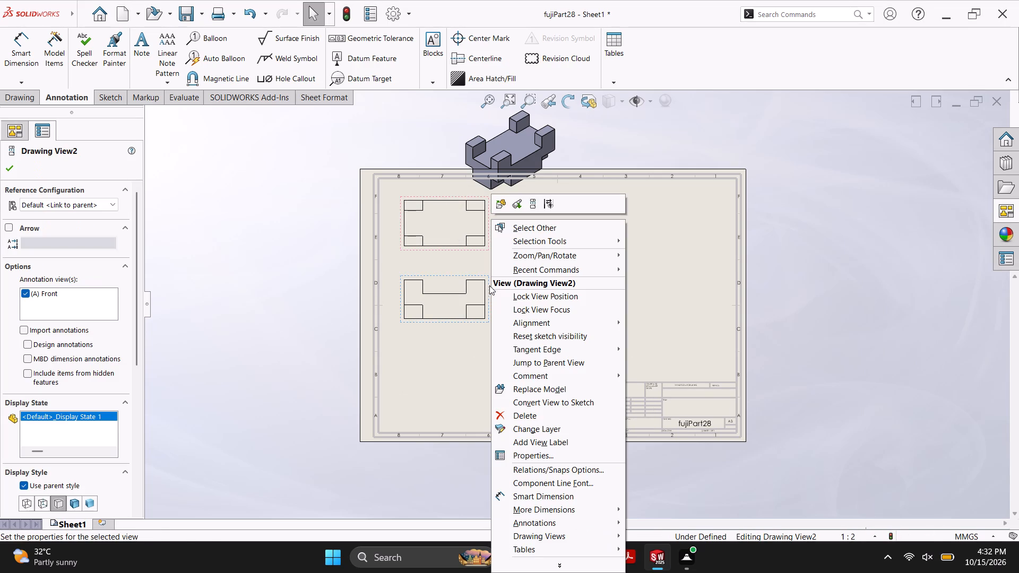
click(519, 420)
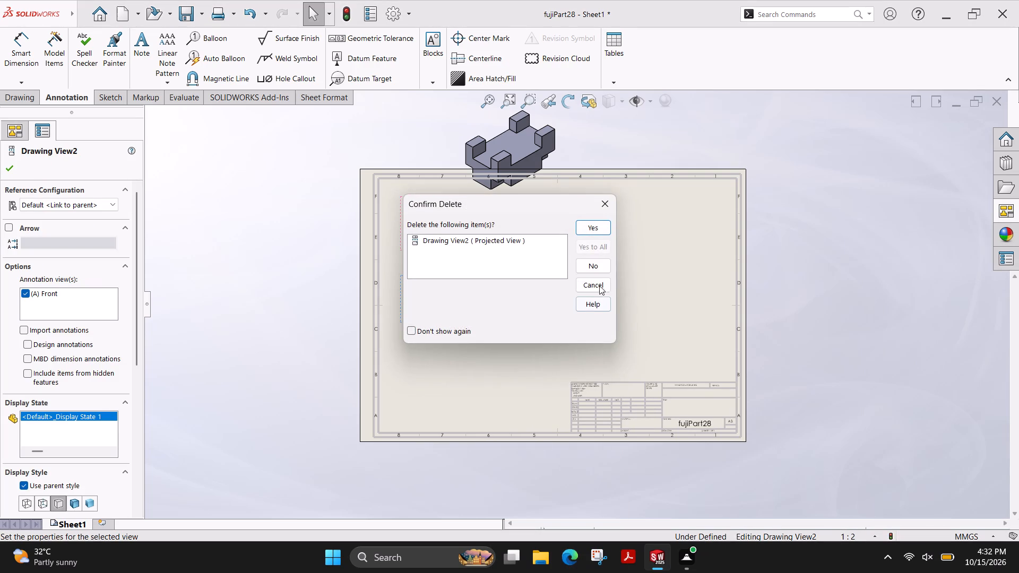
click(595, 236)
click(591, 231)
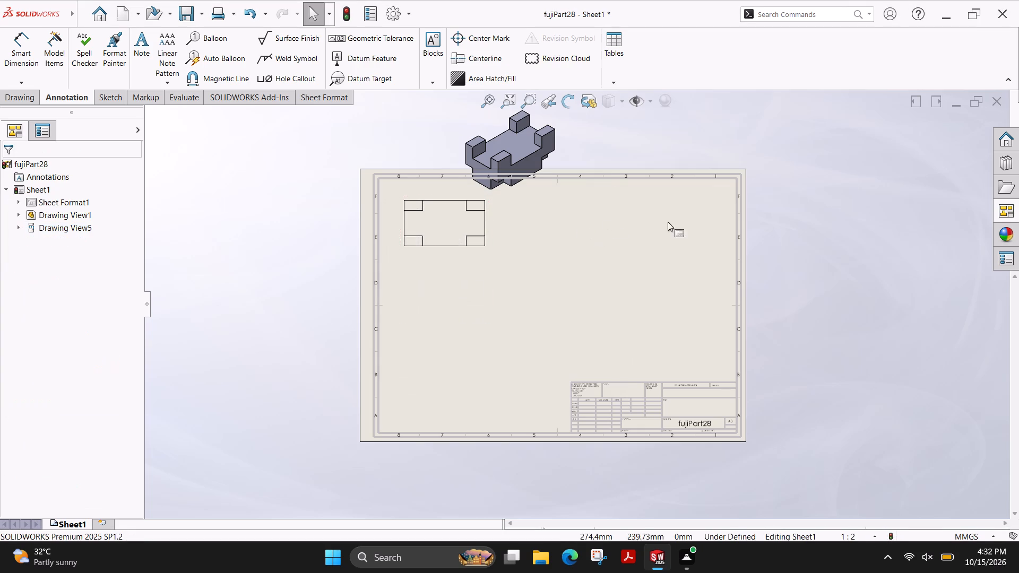
Refresh the model view set and place a Front view directly below the Top view, around zone C7, without further projected views.
click(1012, 205)
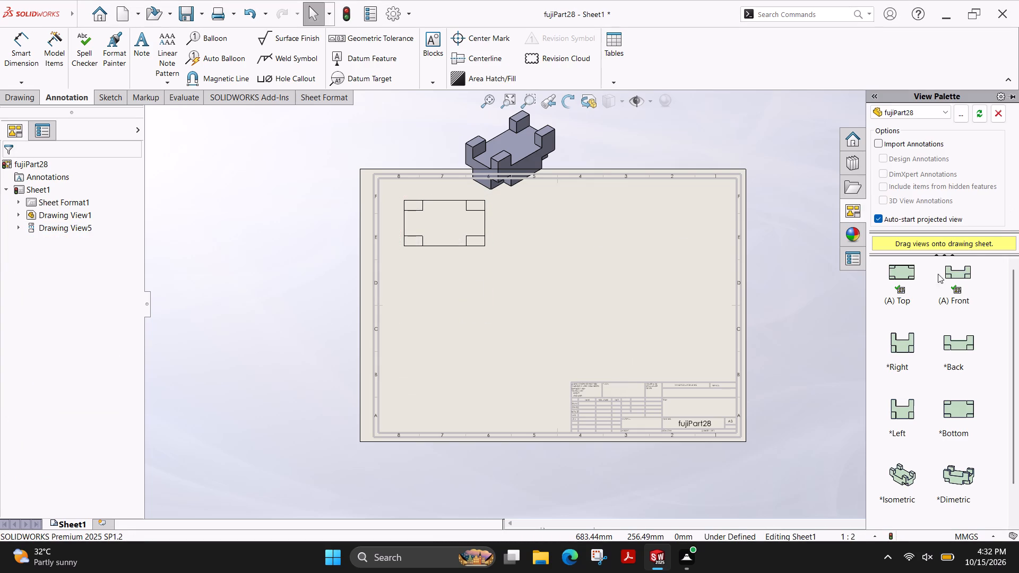
scroll(914, 282, up, 1)
scroll(935, 293, down, 2)
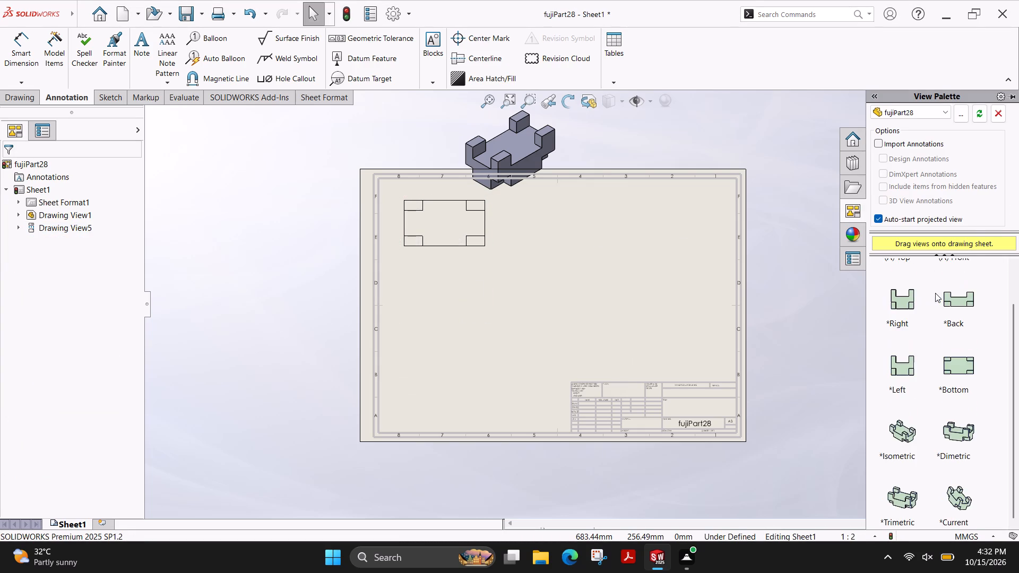
scroll(935, 293, up, 3)
click(978, 117)
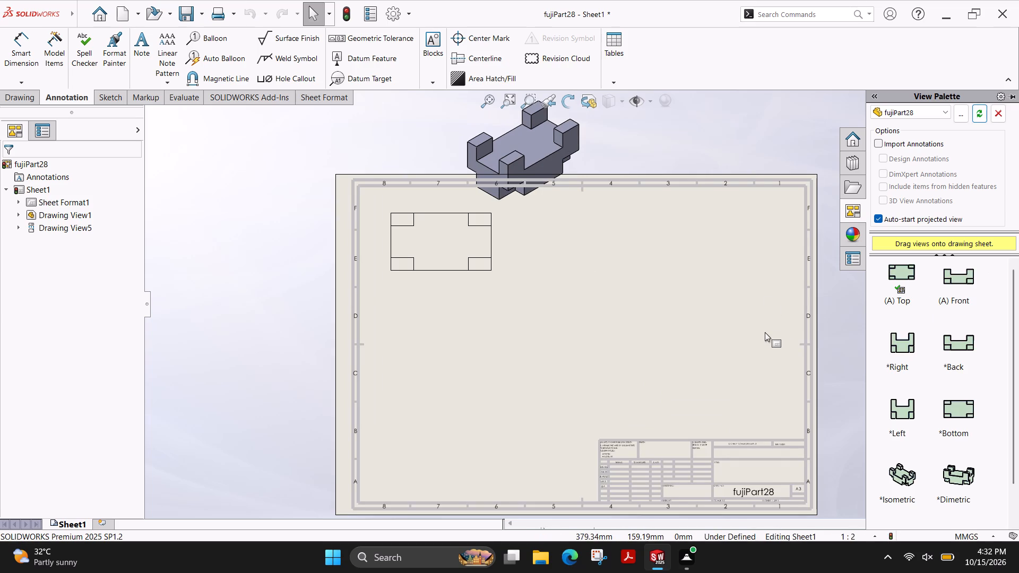
scroll(761, 333, down, 1)
scroll(757, 326, up, 1)
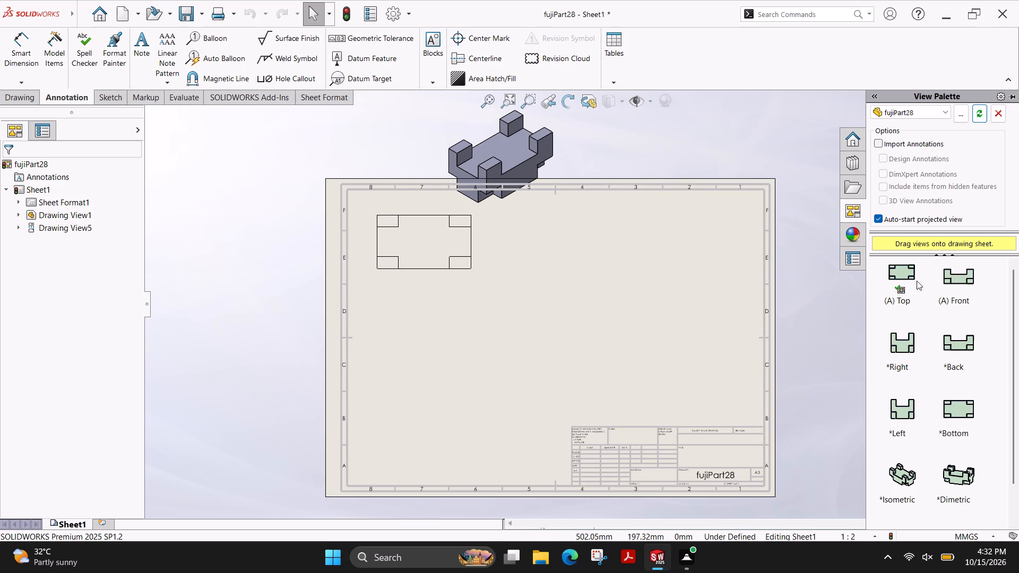
scroll(944, 283, up, 1)
drag(962, 279, 102, 177)
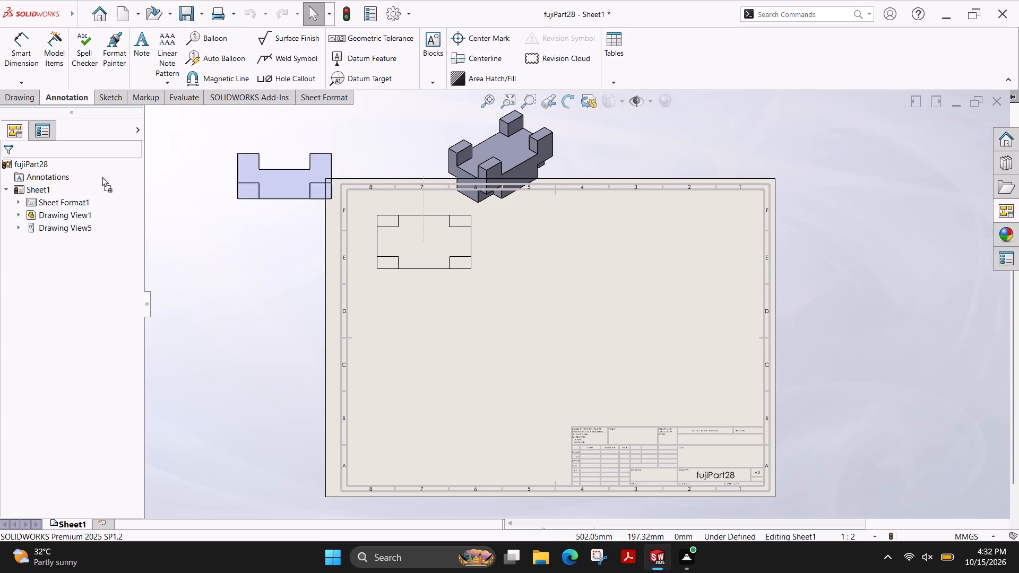
drag(102, 177, 398, 342)
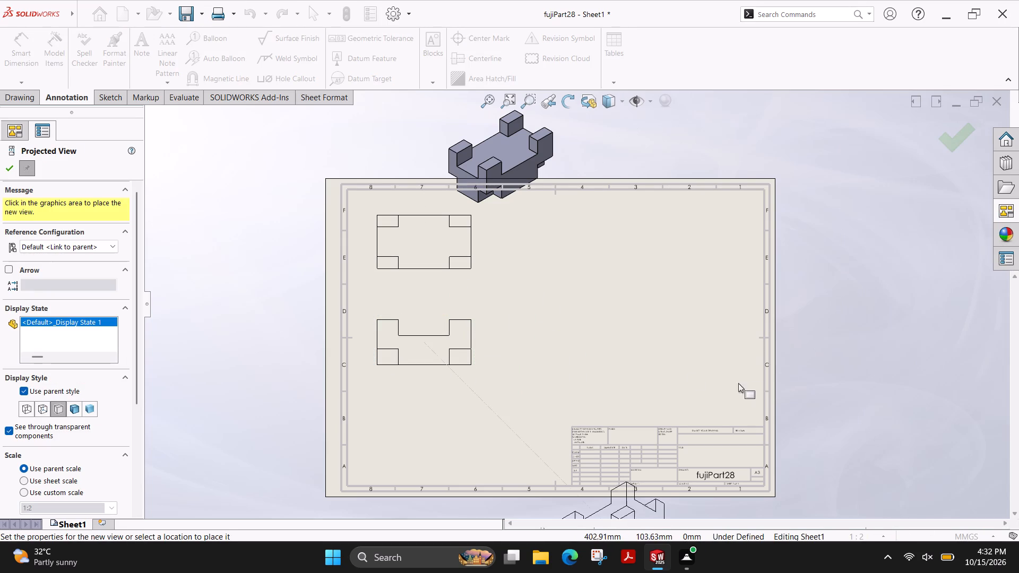
key(Escape)
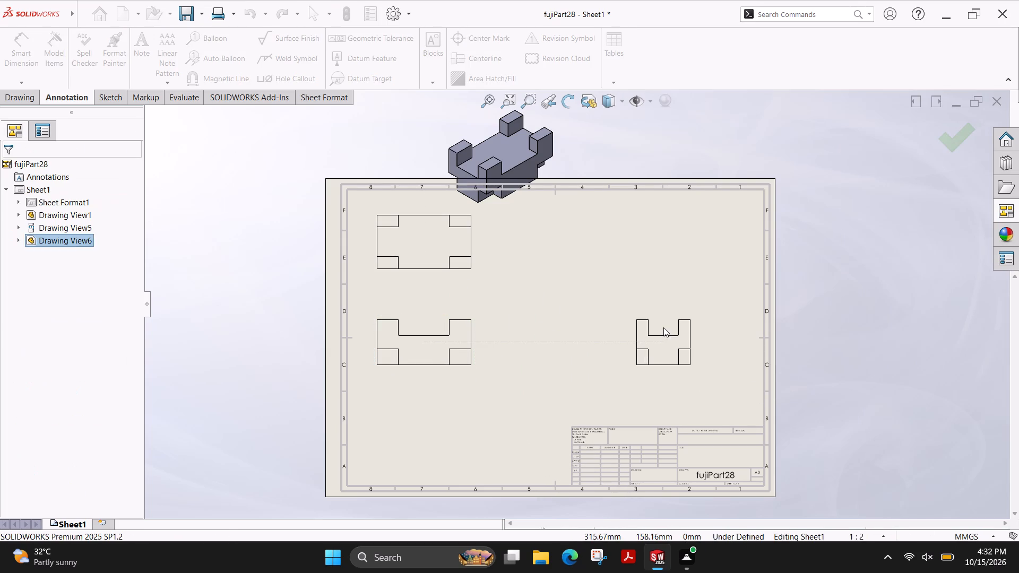
Place a Right view beside the Front view, horizontally aligned with it around zone C4, without further projected views.
click(1008, 205)
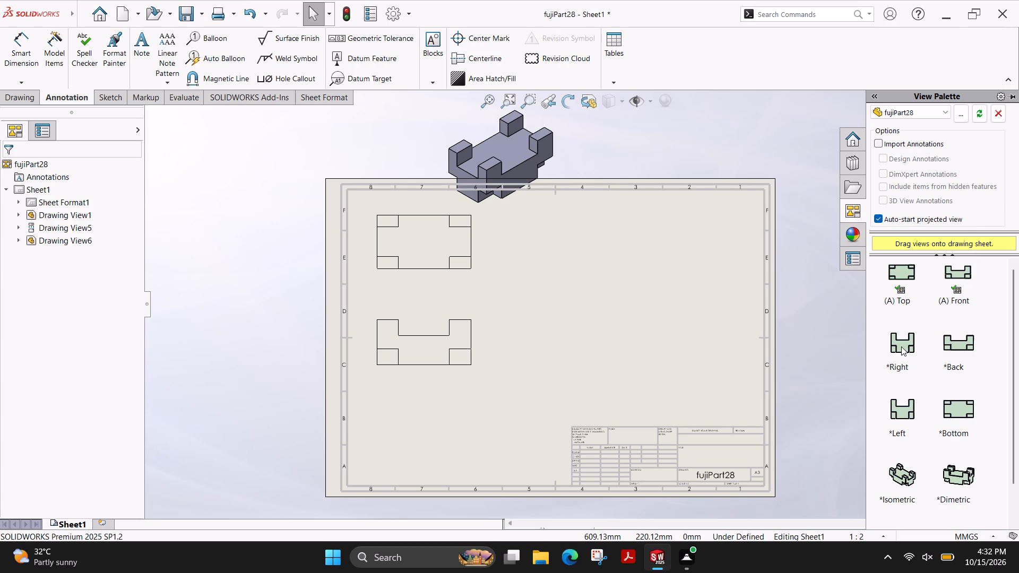
drag(901, 346, 606, 359)
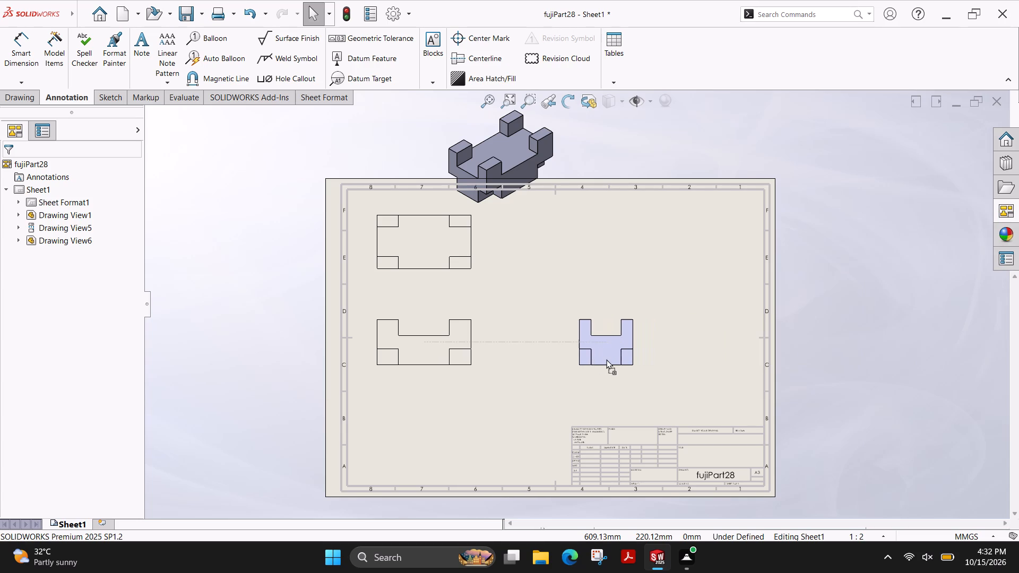
drag(606, 359, 597, 372)
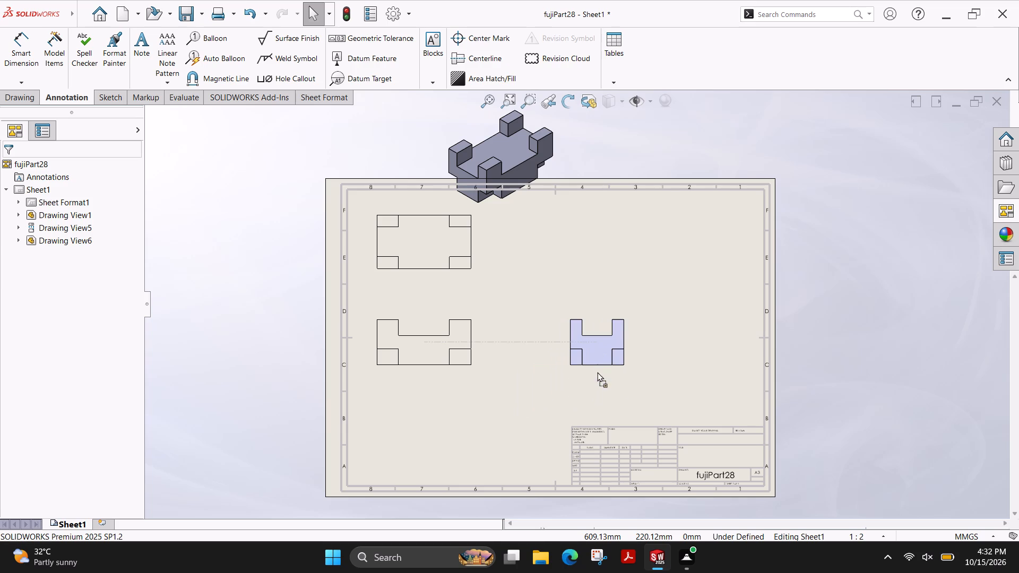
drag(597, 372, 592, 333)
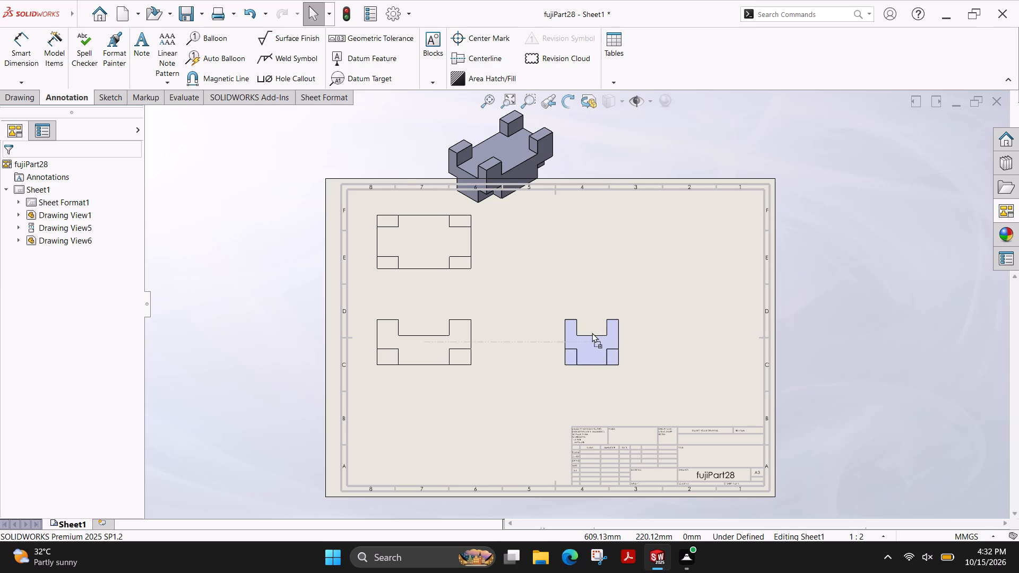
drag(592, 333, 593, 326)
drag(593, 326, 576, 325)
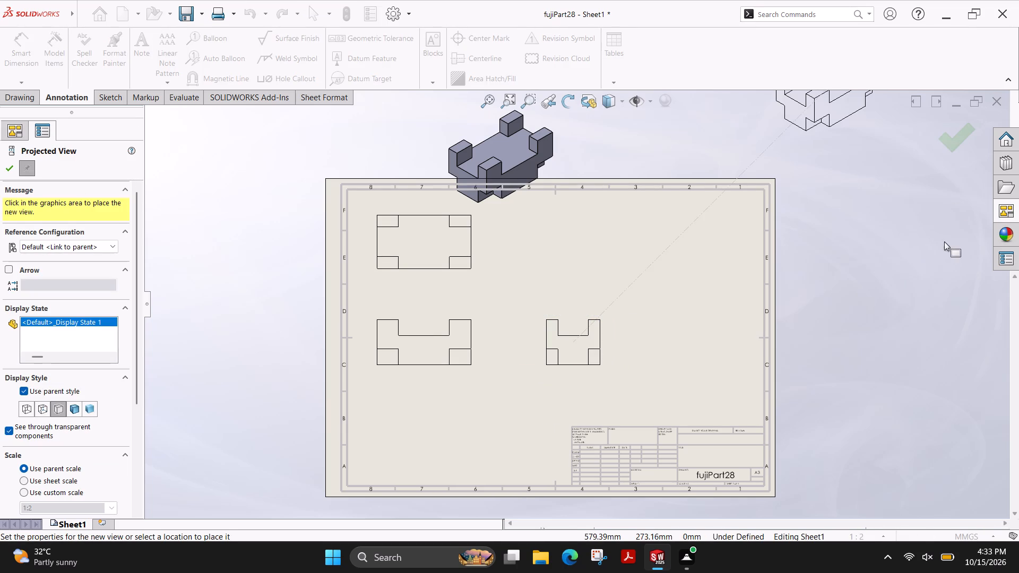
key(Escape)
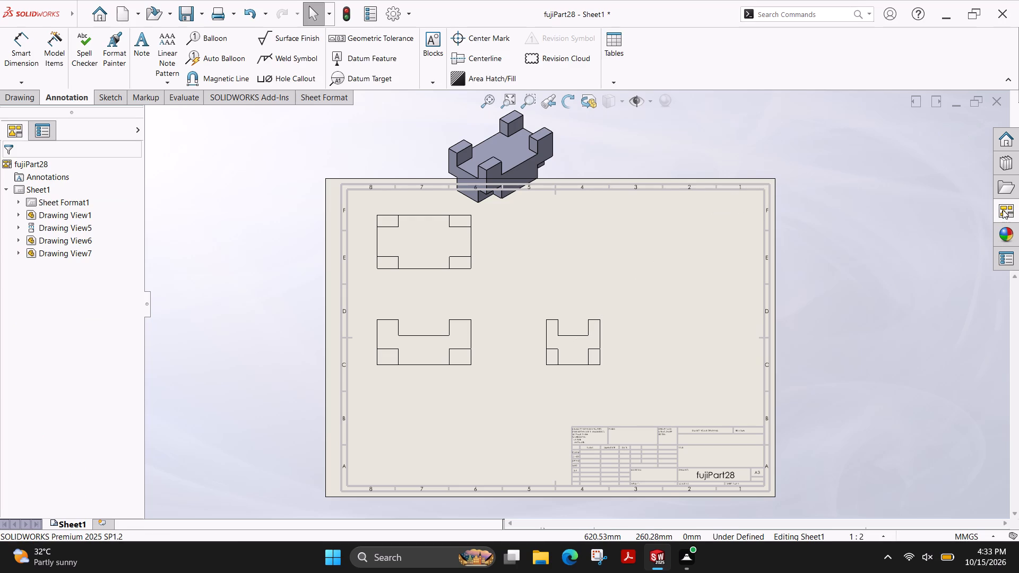
Place a Bottom view directly below the Front view, around zone B7, and end view projection.
click(1000, 215)
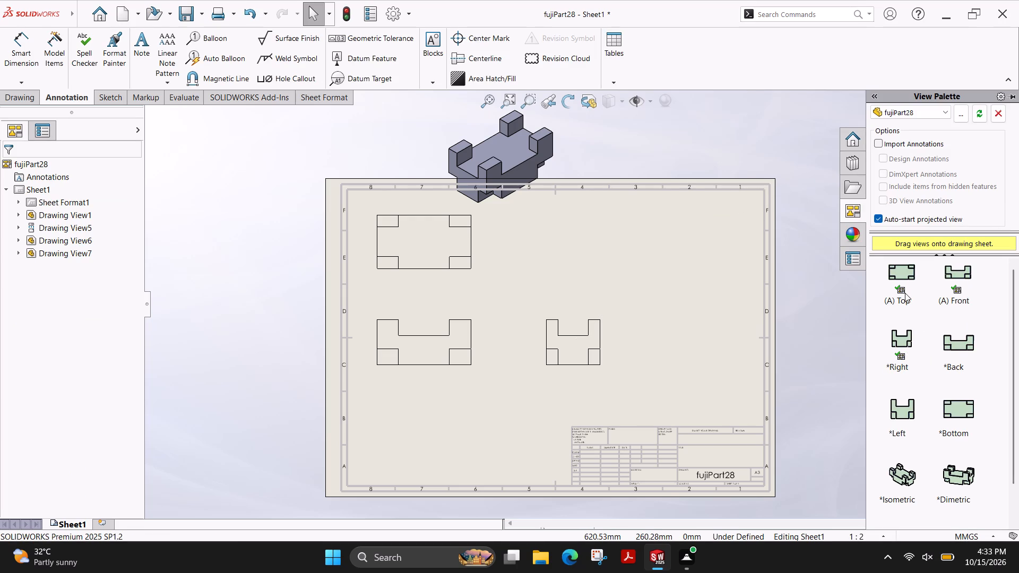
scroll(923, 300, up, 2)
drag(961, 410, 429, 445)
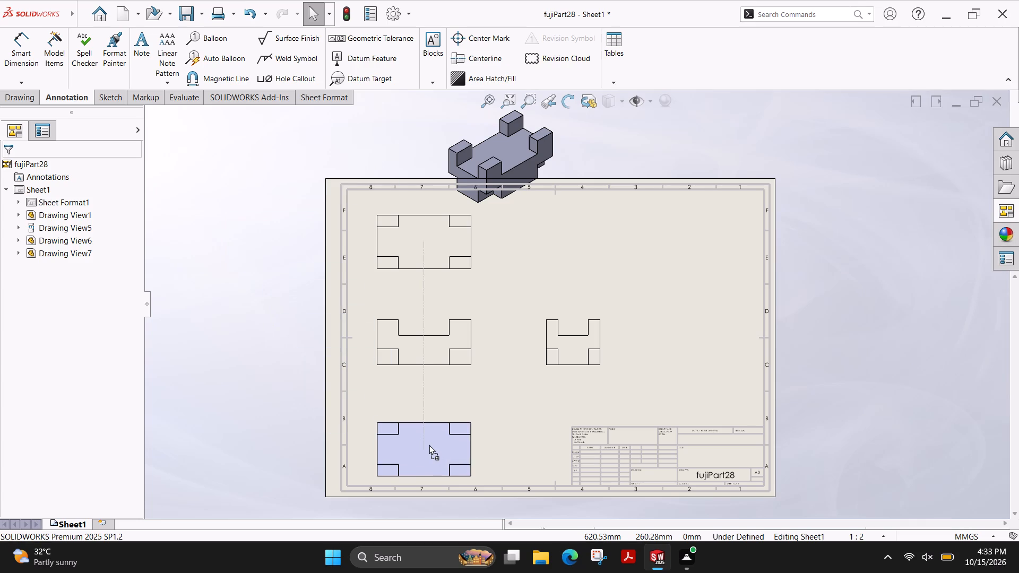
drag(429, 445, 424, 429)
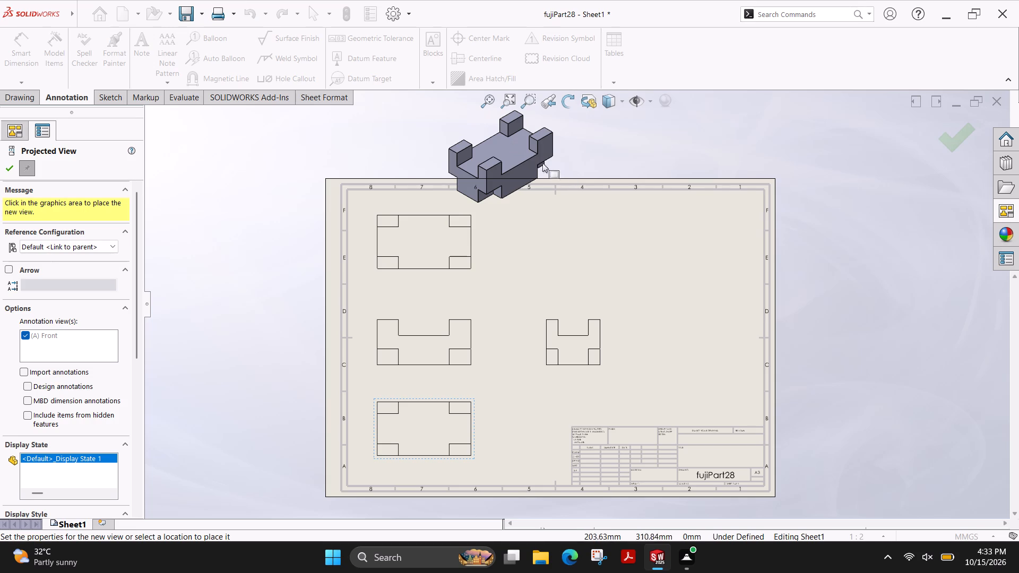
click(530, 154)
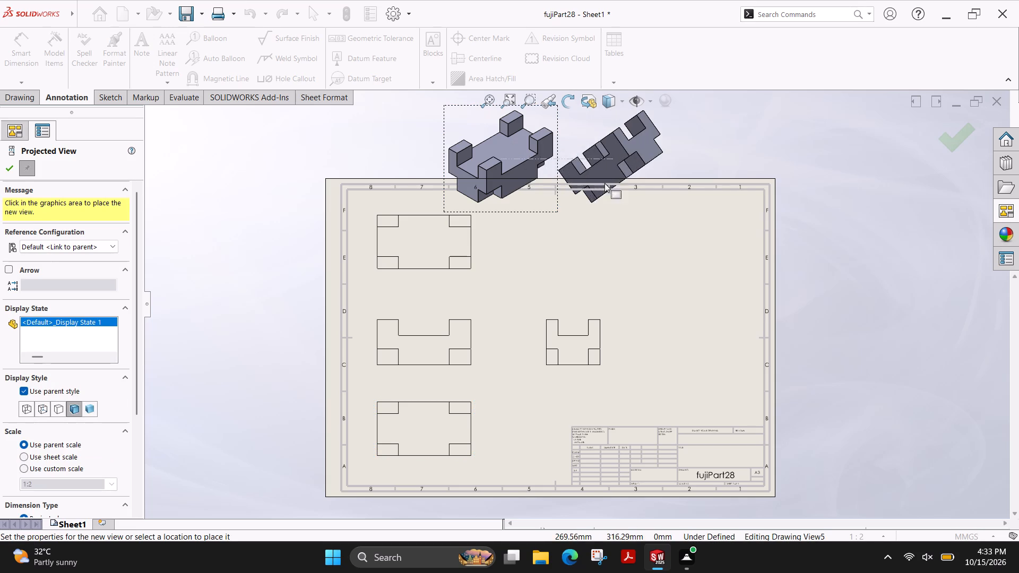
key(Escape)
key(Escape)
Move the shaded isometric view down onto the sheet, around zone E4 above the Right view.
drag(556, 209, 581, 219)
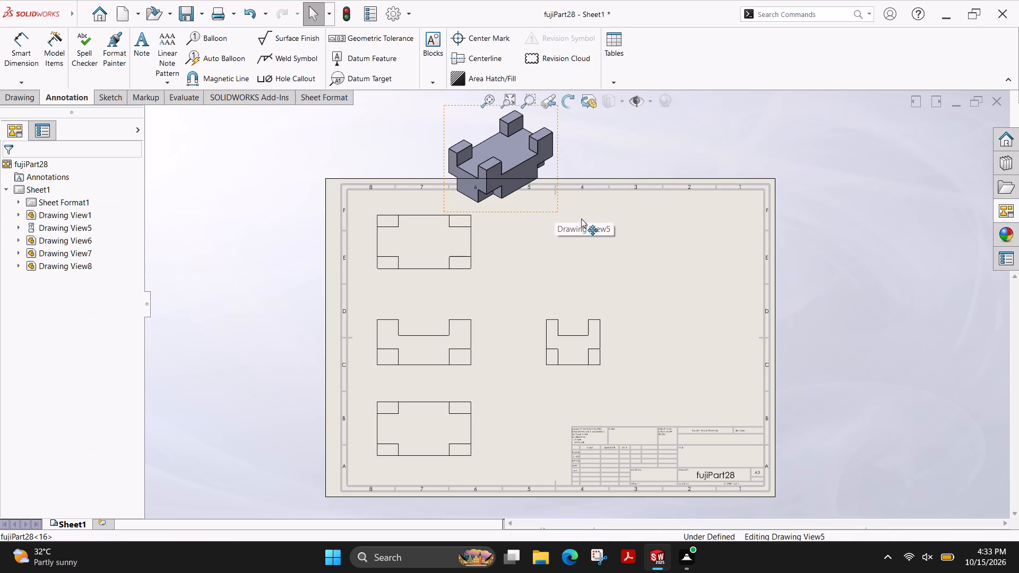
drag(581, 219, 644, 293)
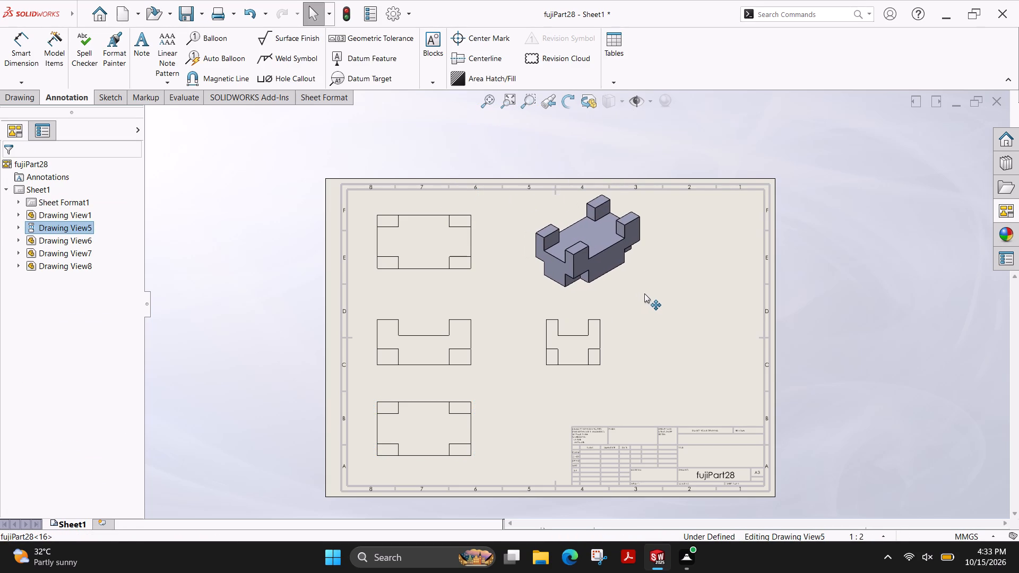
drag(644, 293, 647, 293)
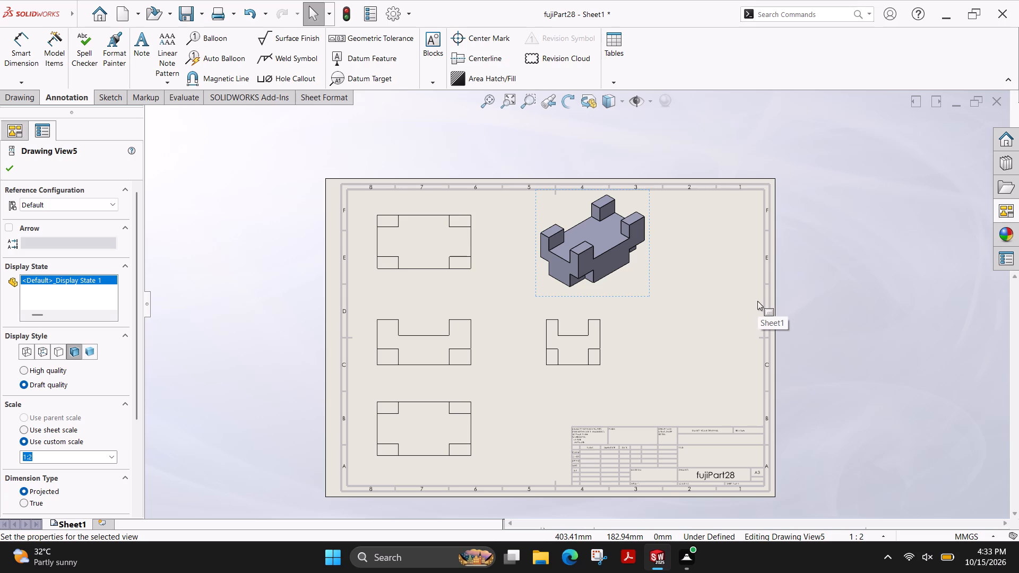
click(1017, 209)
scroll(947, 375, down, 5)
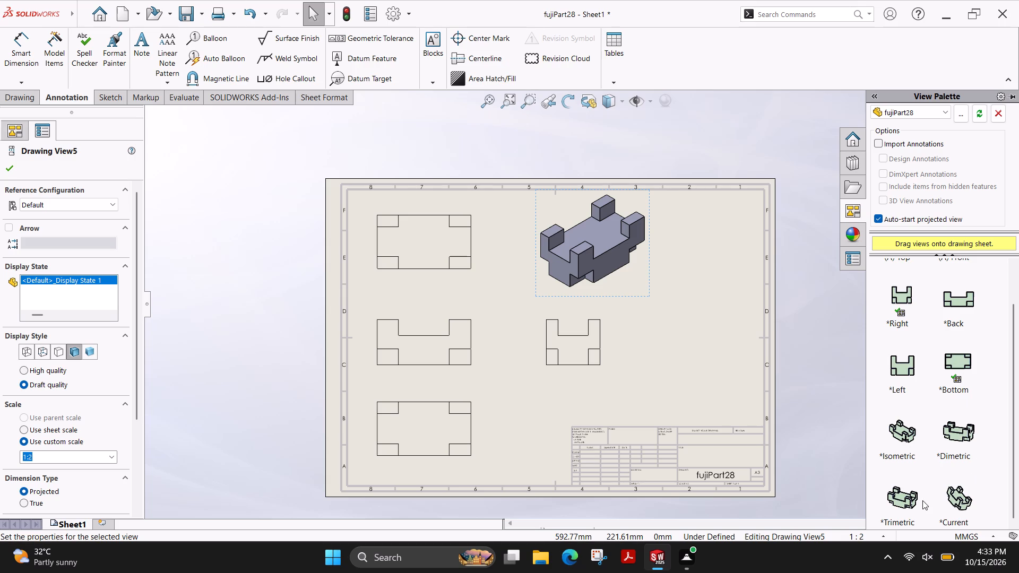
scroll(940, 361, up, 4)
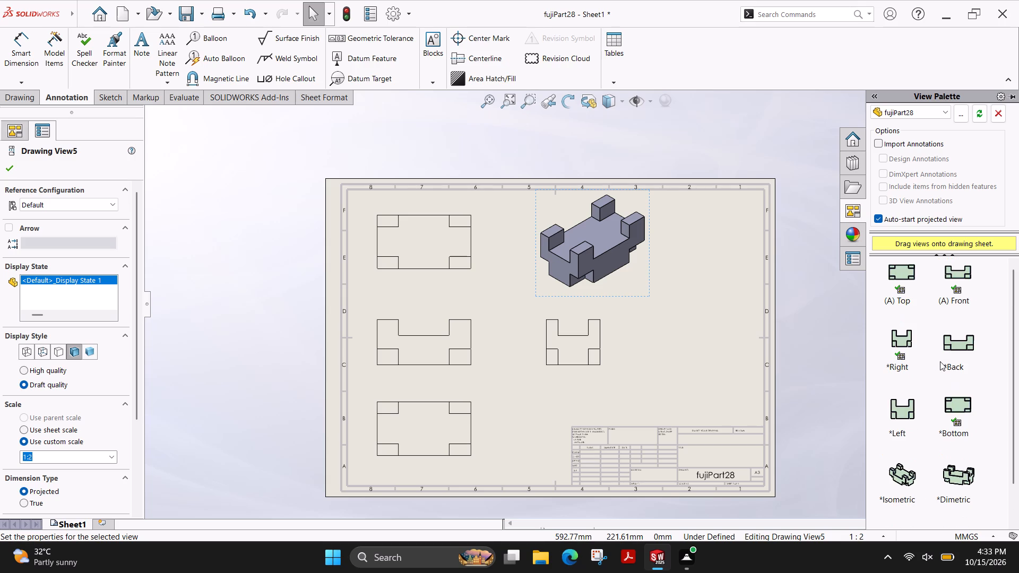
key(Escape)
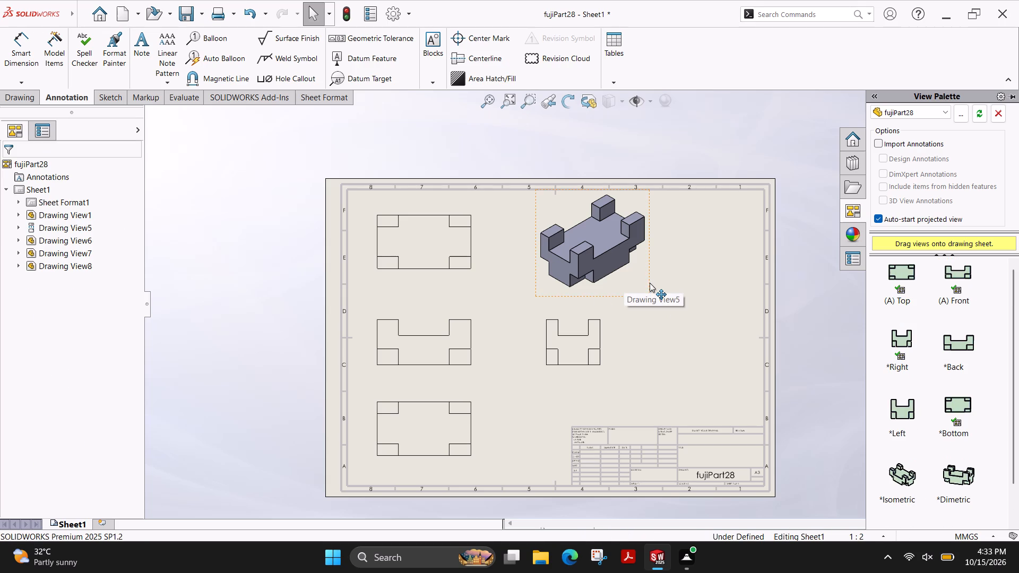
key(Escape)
Move the shaded isometric view further from the Top view, to around zone E3.
drag(648, 296, 679, 296)
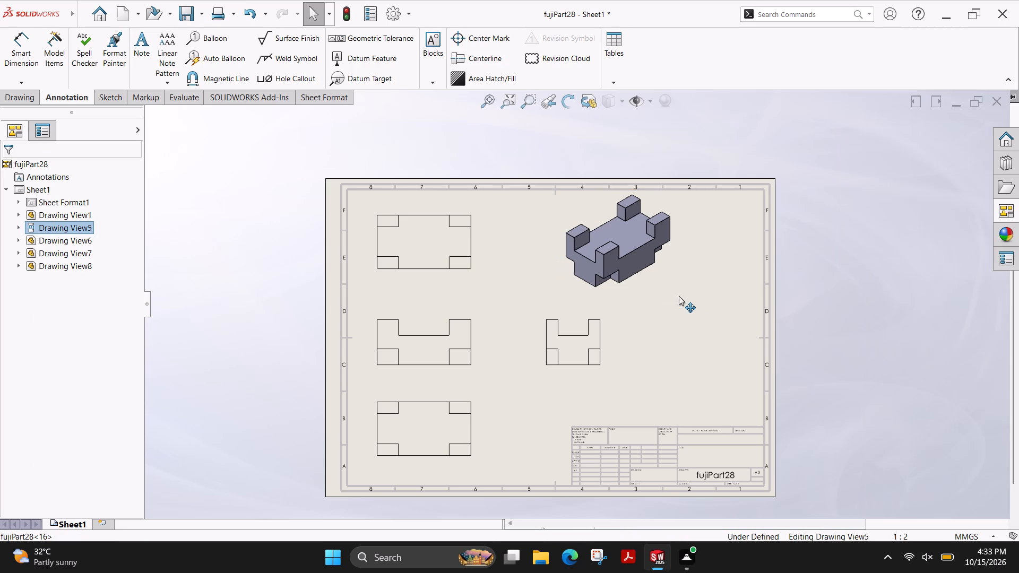
drag(679, 296, 714, 309)
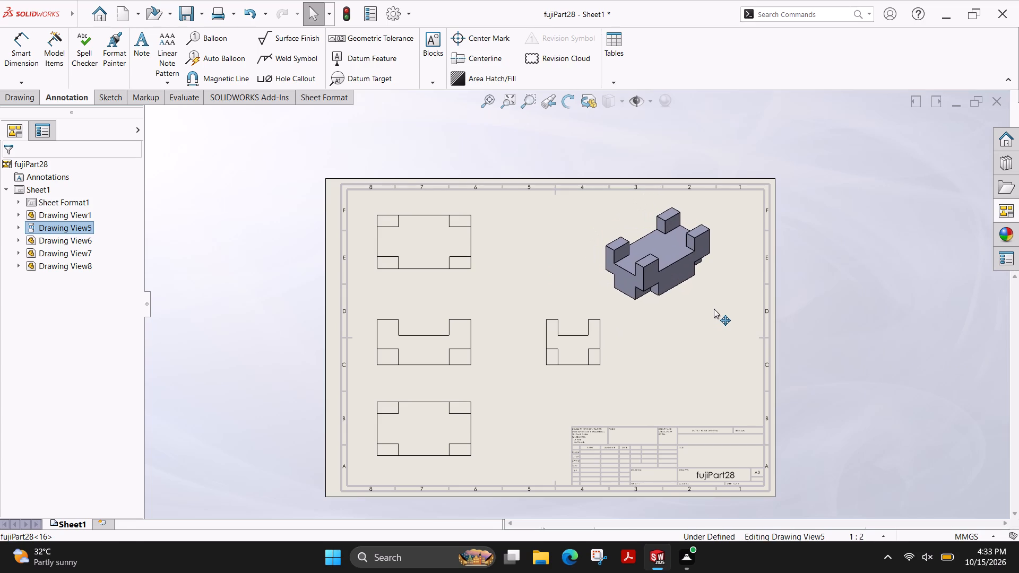
drag(714, 309, 715, 308)
key(Escape)
Reposition the Right view along its alignment with the Front view, slightly closer to the Front view near the zone 4–5 boundary.
drag(603, 369, 611, 393)
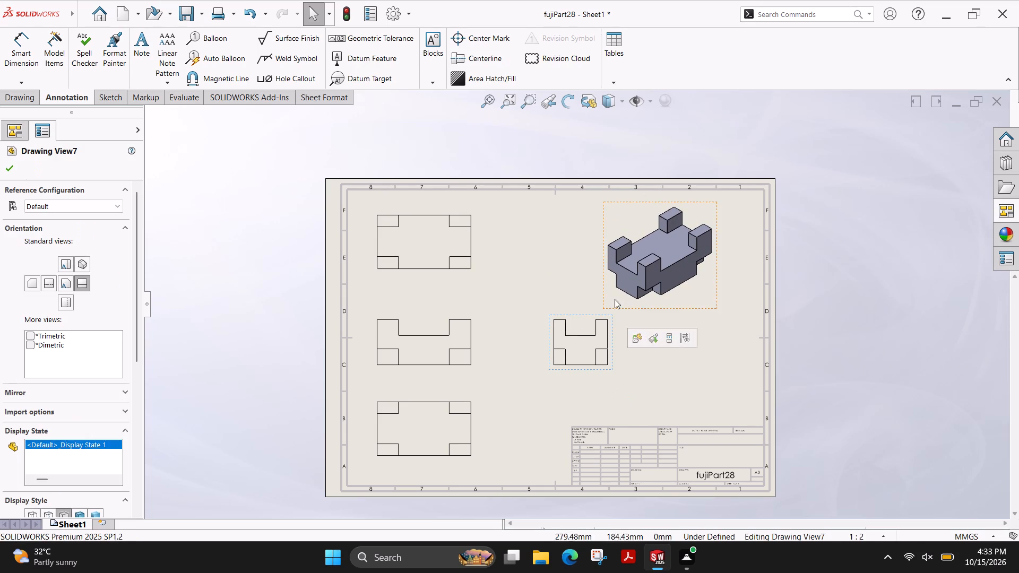
key(Escape)
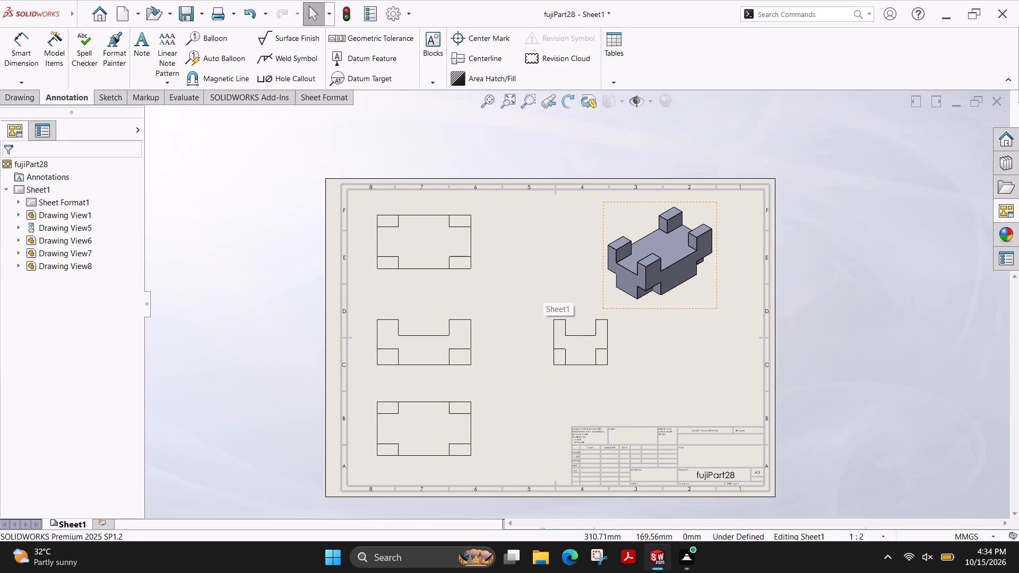
scroll(658, 318, down, 3)
drag(586, 388, 562, 394)
key(Escape)
Dimension the Top view's overall depth between its two long outer edges, placing the dimension left of the view.
scroll(404, 222, down, 2)
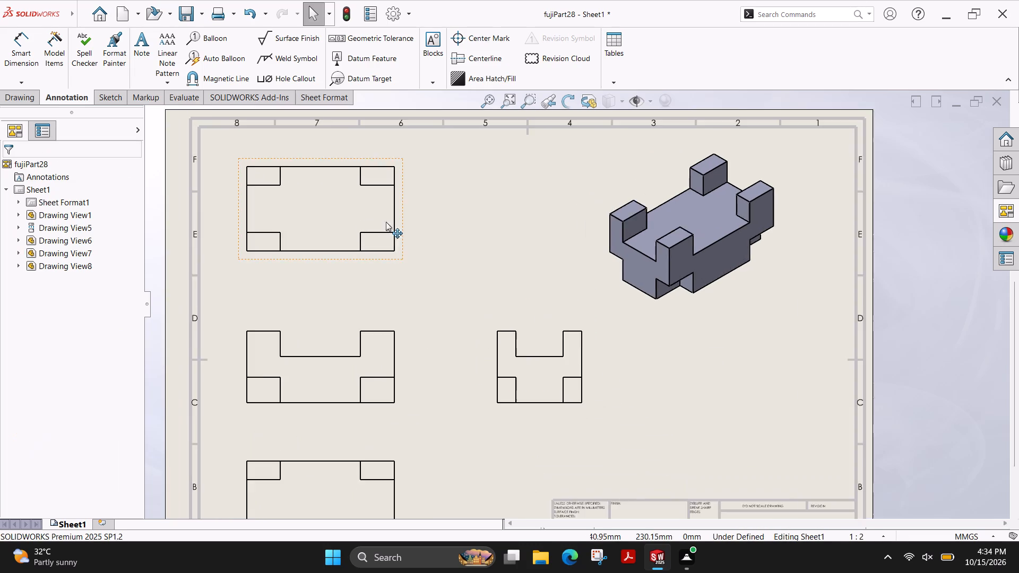
scroll(386, 222, down, 3)
scroll(312, 182, up, 2)
scroll(347, 200, down, 1)
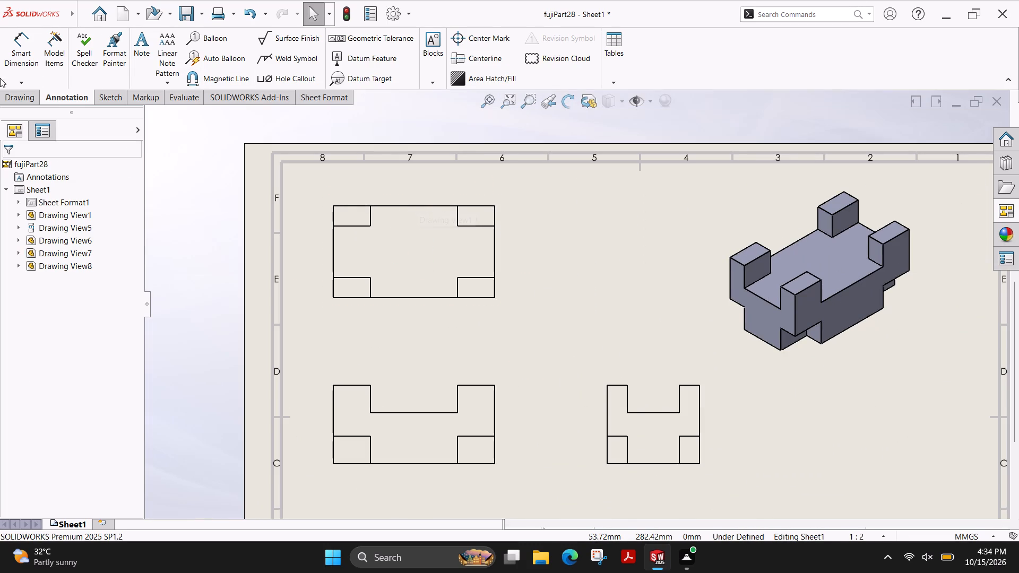
click(30, 62)
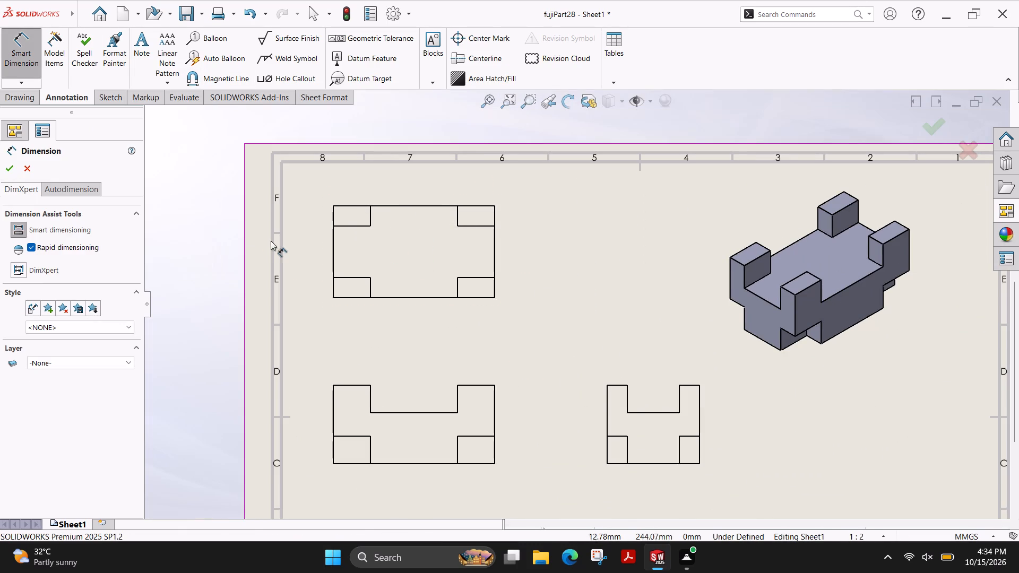
click(410, 206)
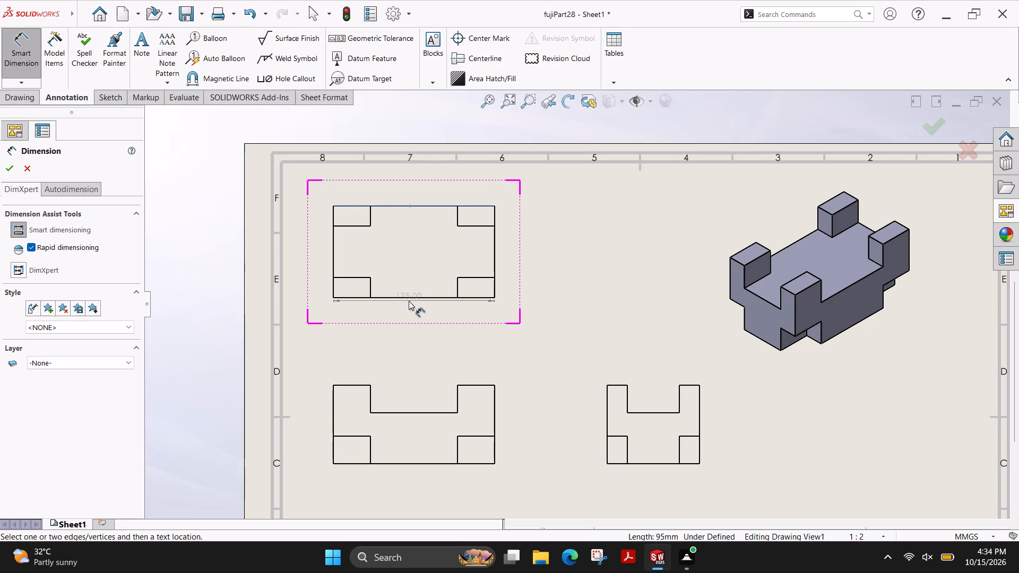
click(412, 296)
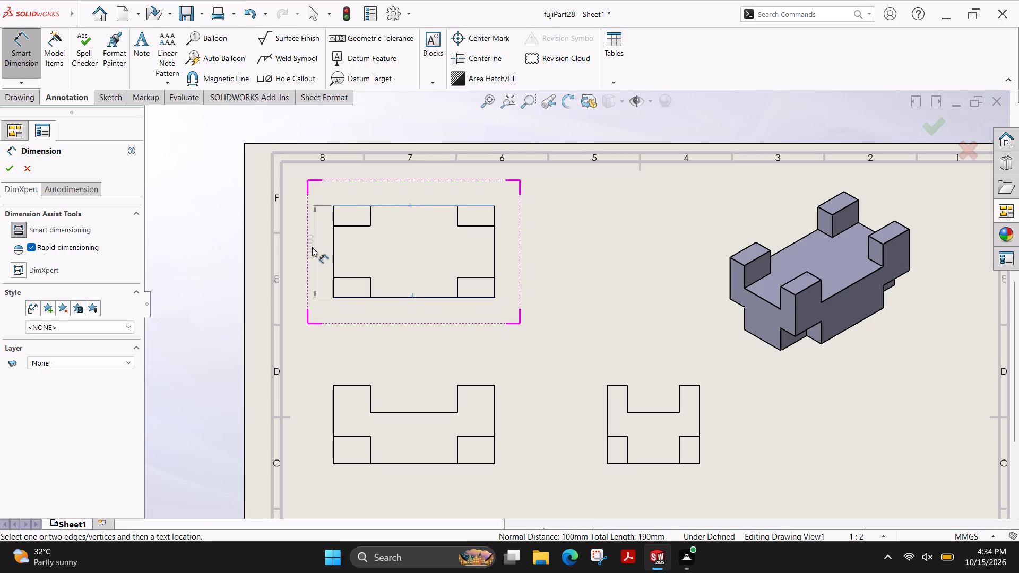
click(309, 246)
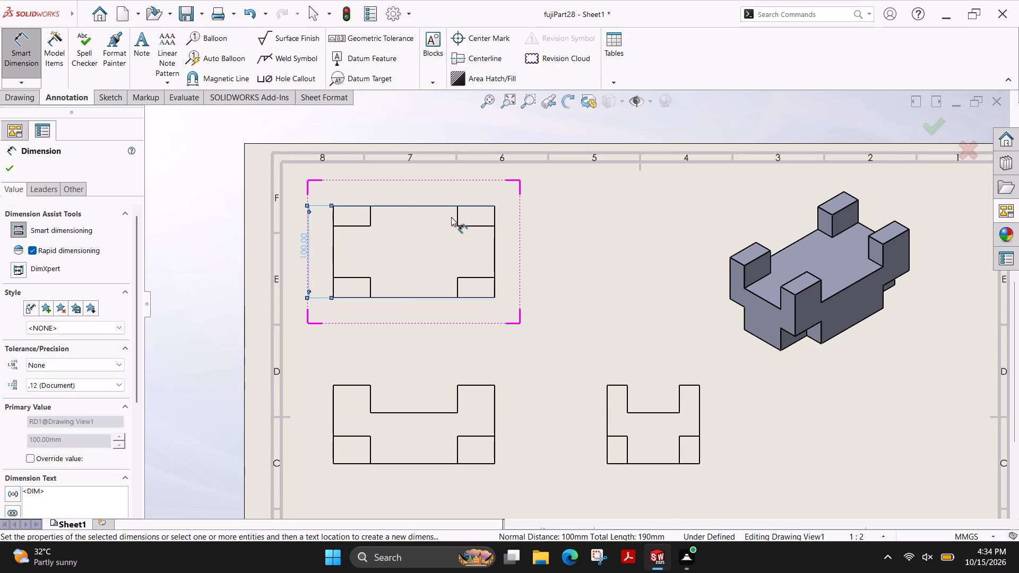
click(4, 171)
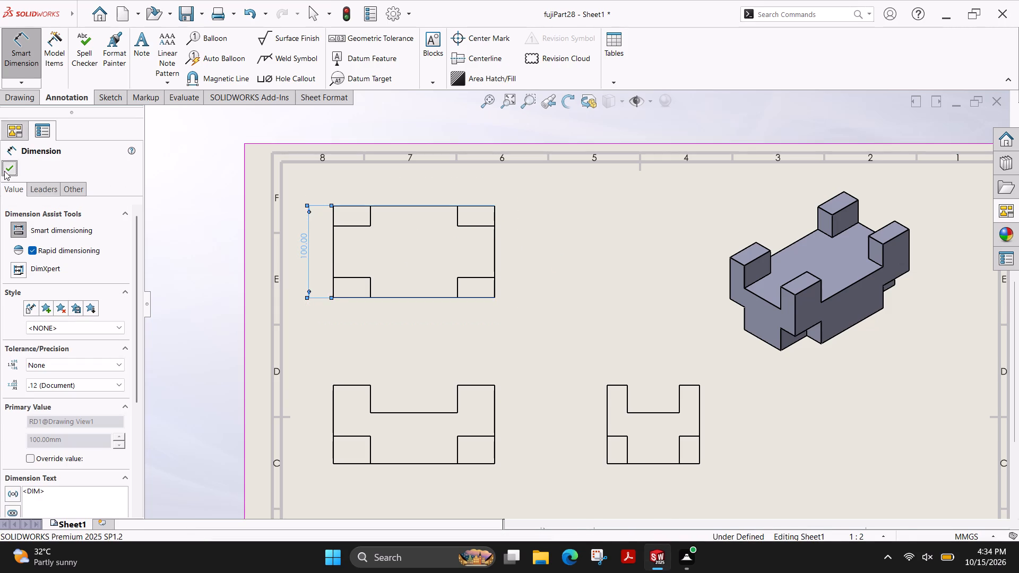
Dimension the upper-right corner block in the Top view, with its width above the view and its depth to the right.
click(25, 43)
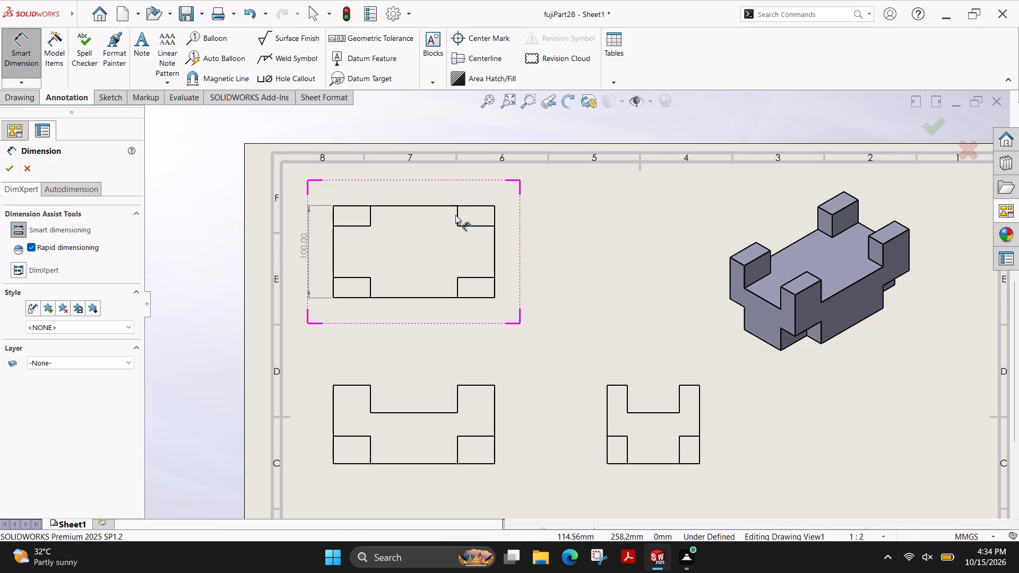
click(457, 216)
click(493, 215)
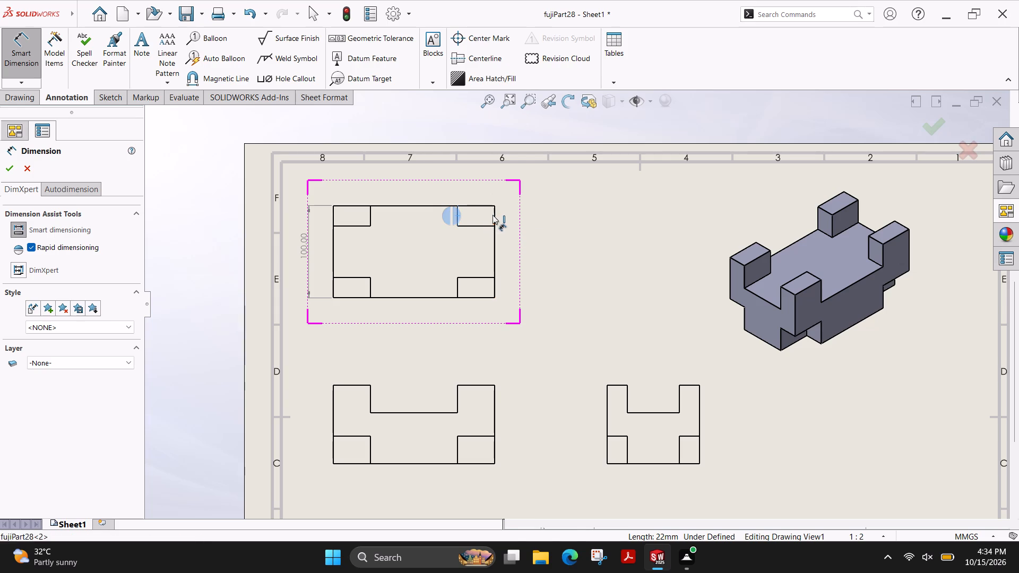
click(474, 193)
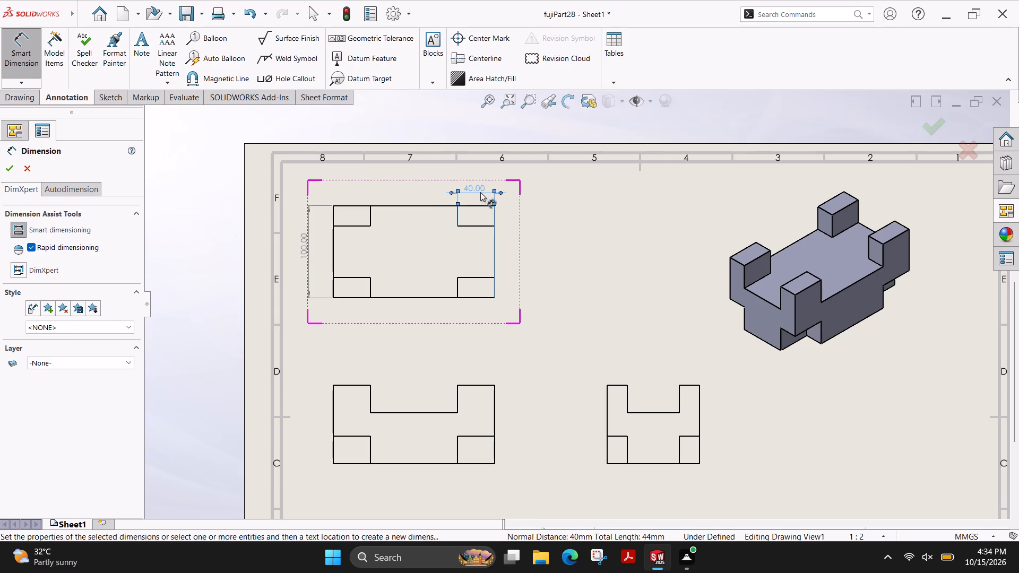
key(Escape)
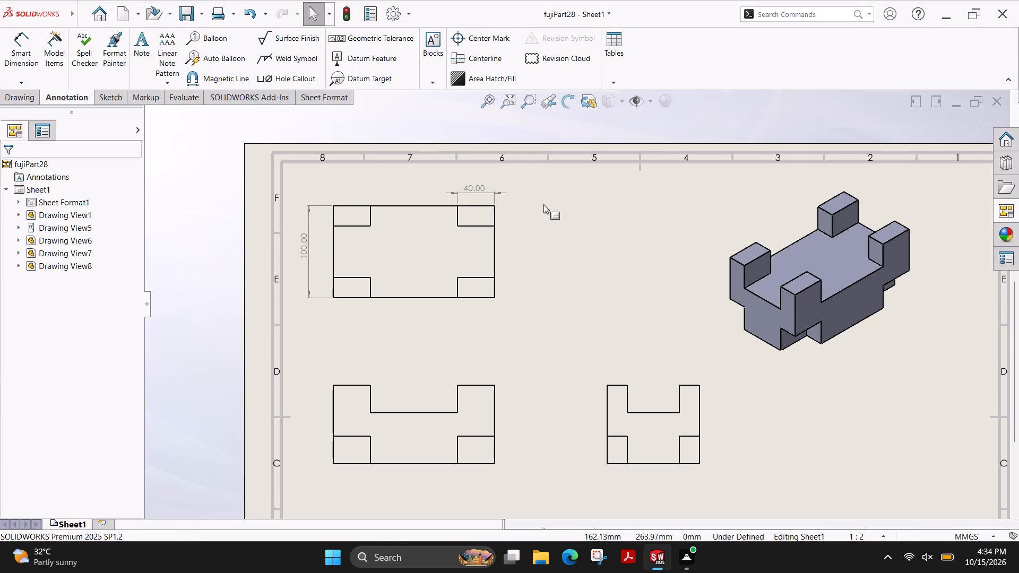
click(19, 58)
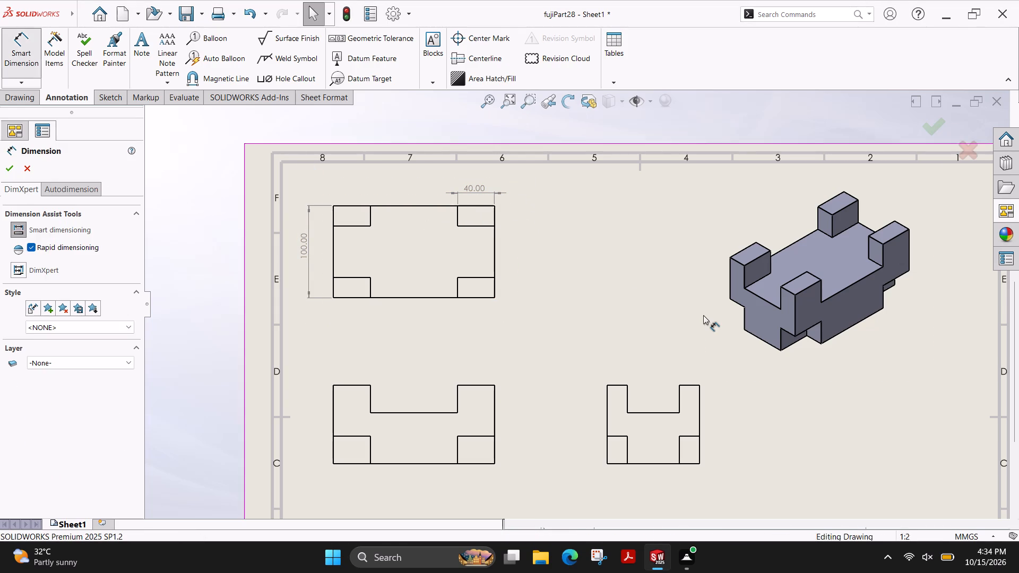
click(477, 225)
click(482, 206)
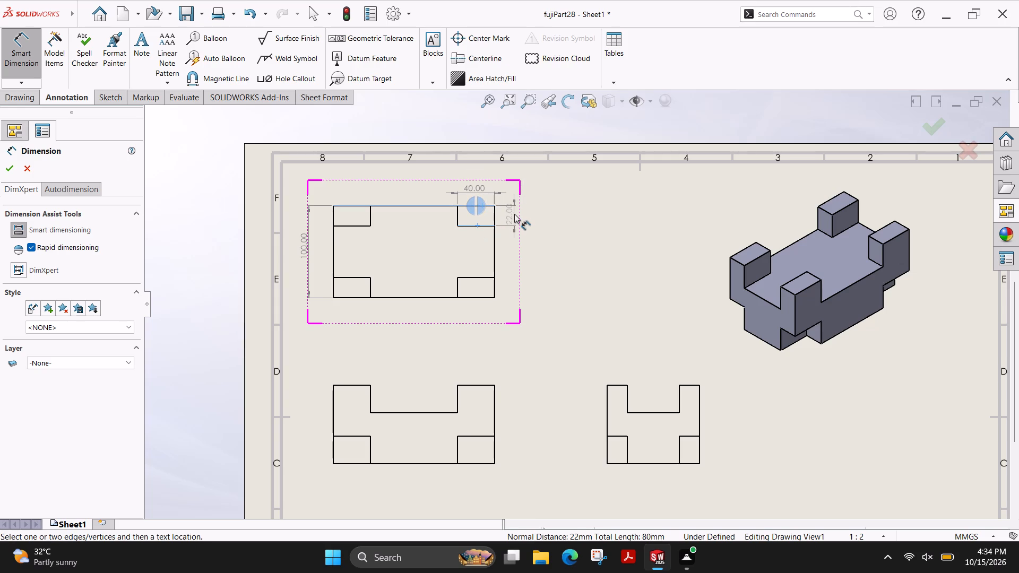
click(514, 214)
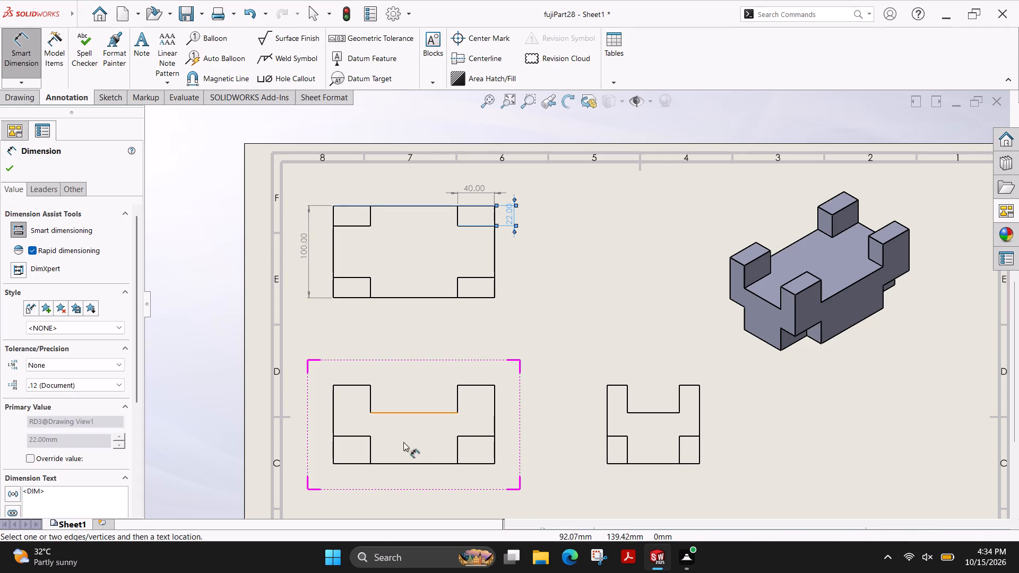
In the Front view, dimension the height from the lower-left block's top edge to the recess floor, and the lower-right block's height.
click(357, 438)
click(402, 414)
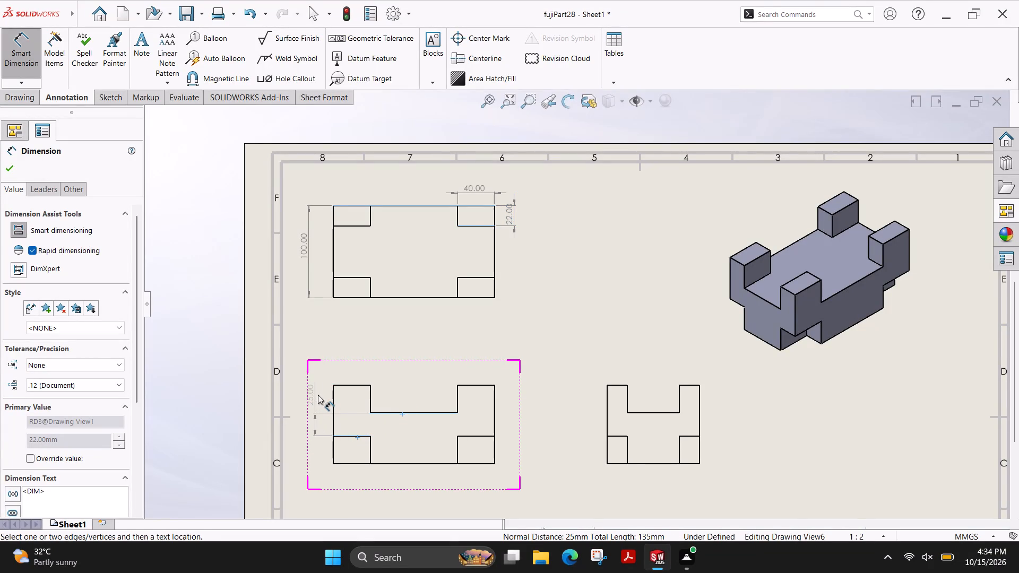
click(318, 394)
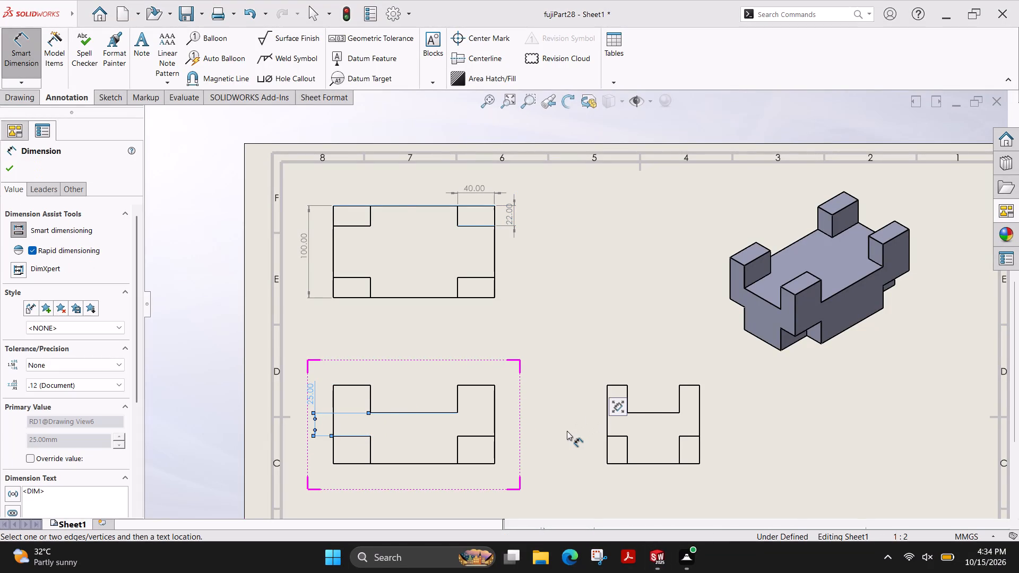
click(475, 463)
click(475, 435)
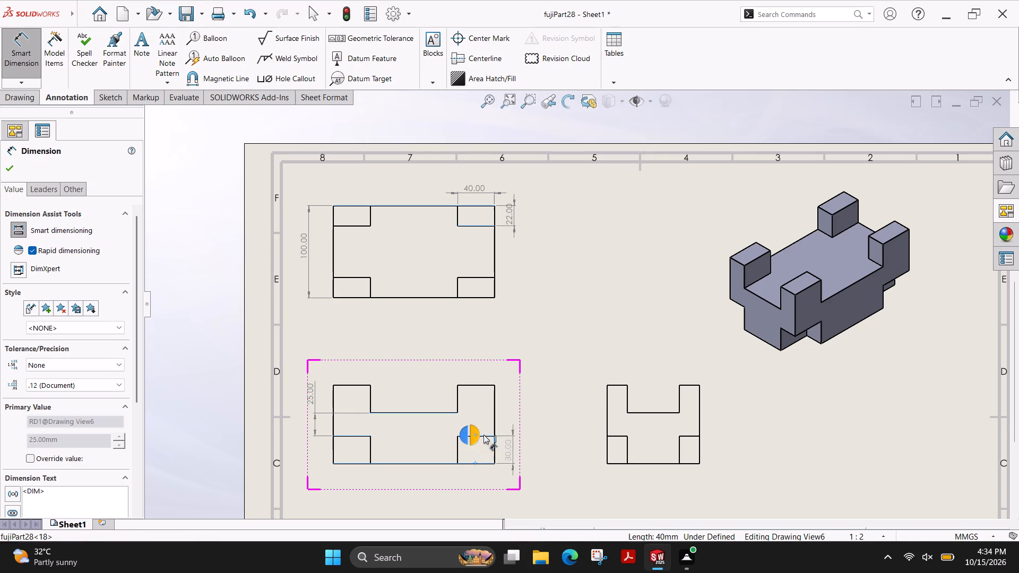
click(513, 447)
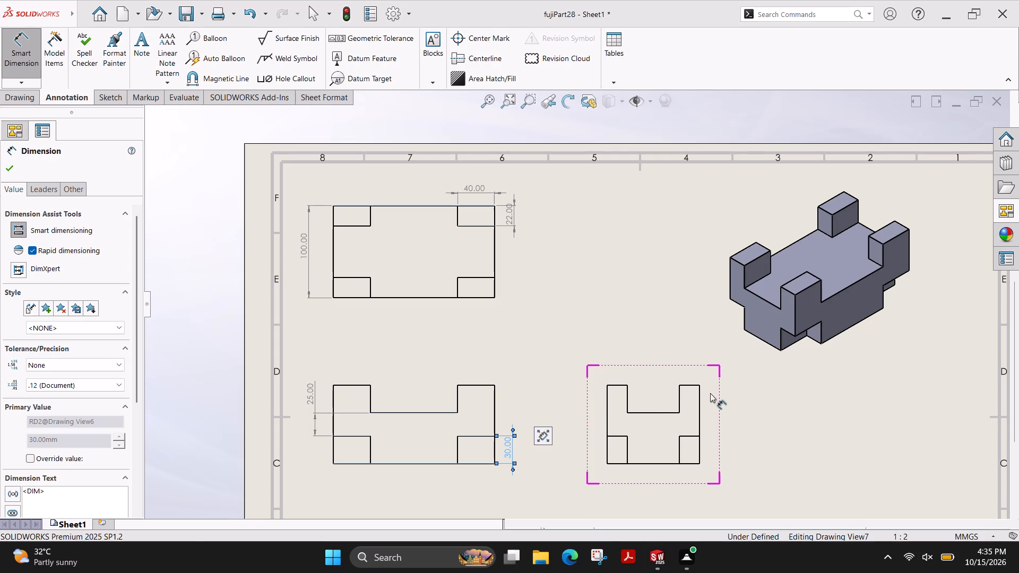
Dimension the Right view's recess depth from its floor to the upper-right block's top edge, placing it right of the view.
click(663, 412)
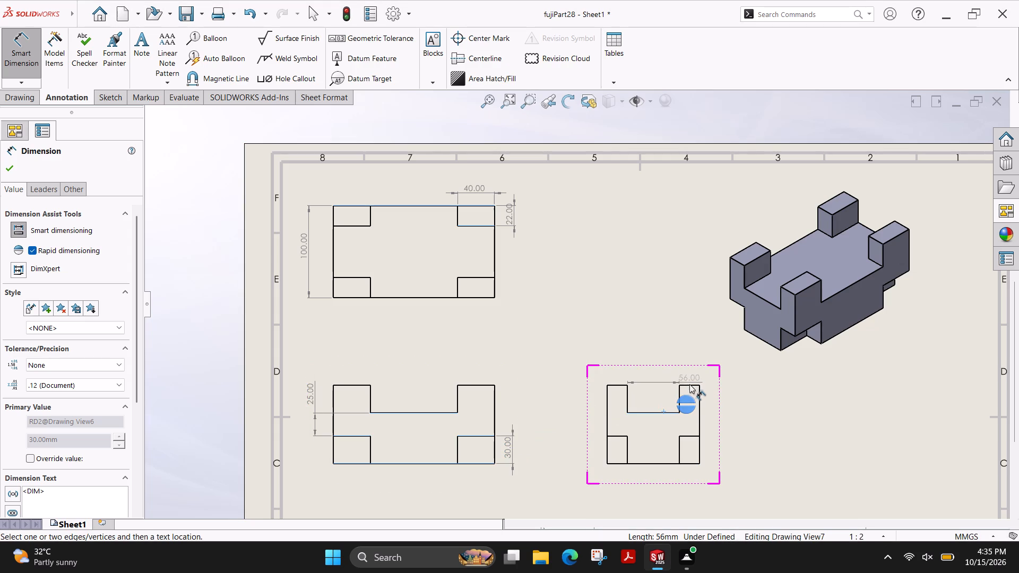
click(689, 385)
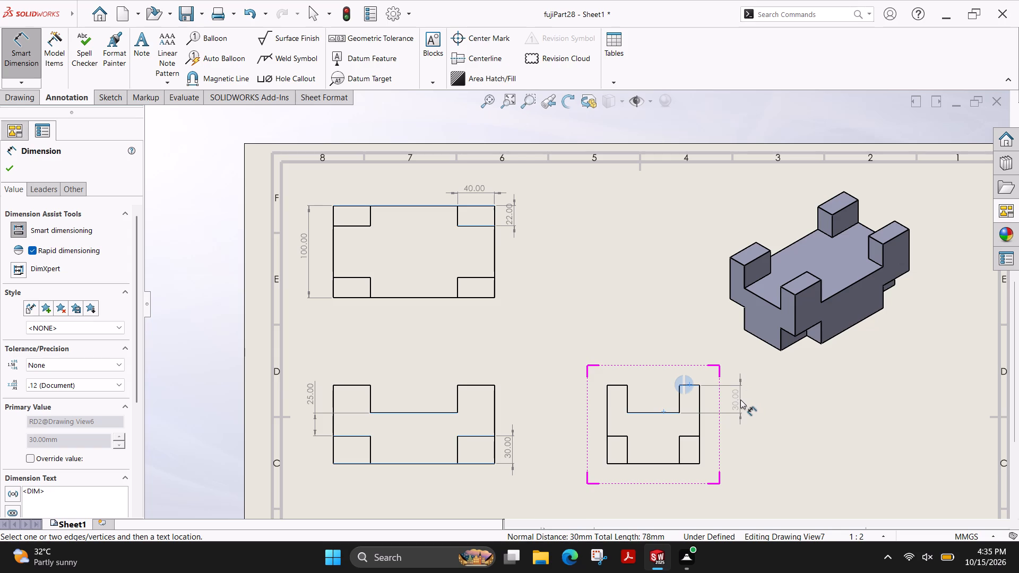
click(736, 400)
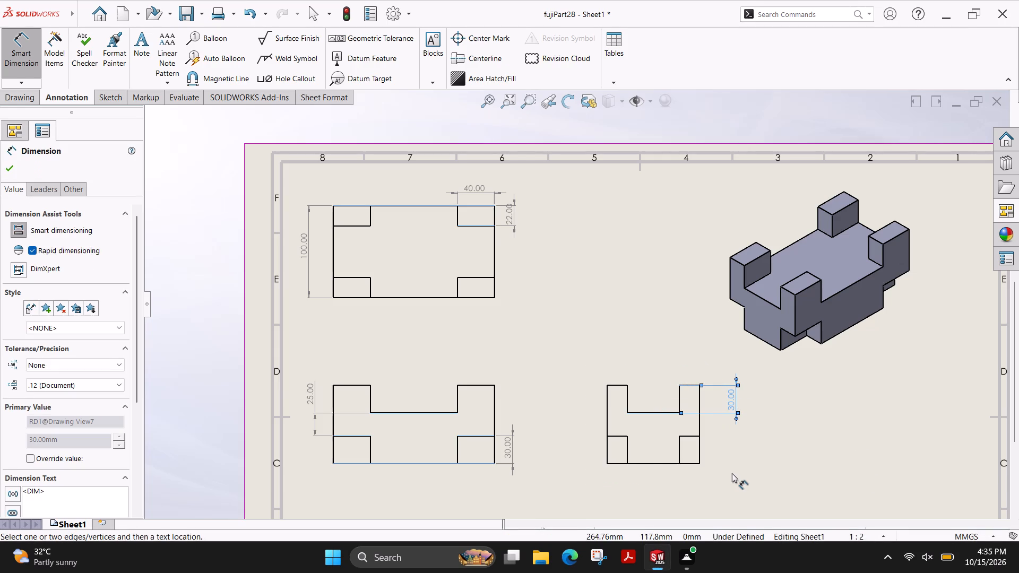
Dimension the depth of the upper-left corner block in the Bottom view, placing the dimension left of the view.
scroll(582, 461, down, 1)
scroll(581, 461, up, 2)
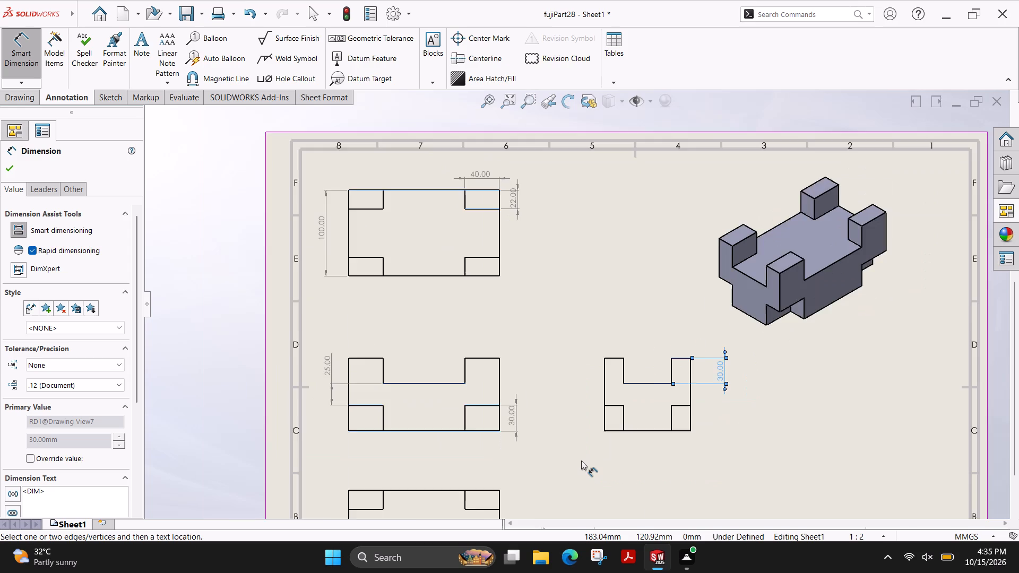
scroll(581, 461, up, 1)
scroll(543, 433, up, 1)
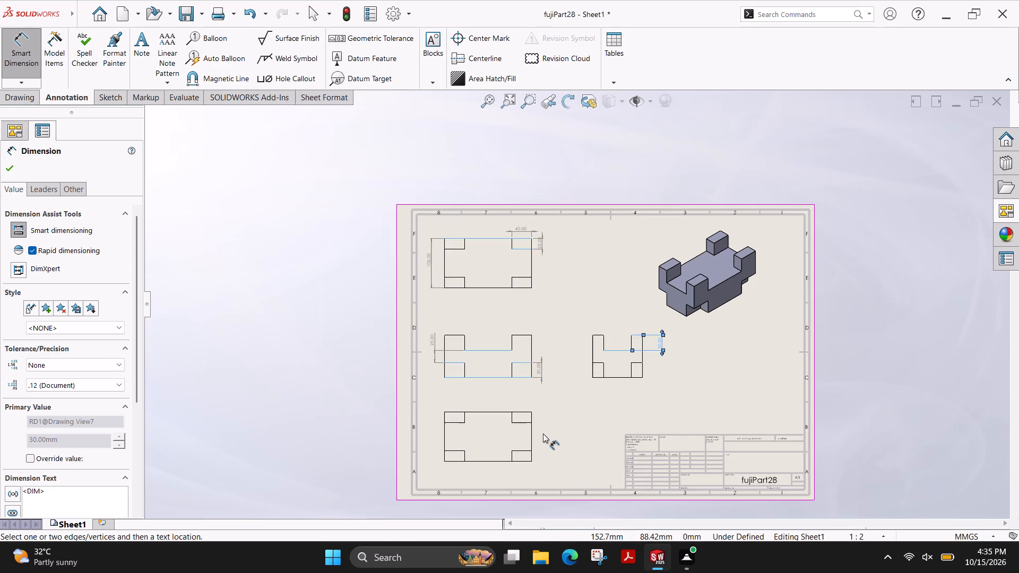
scroll(532, 433, down, 2)
scroll(433, 390, down, 5)
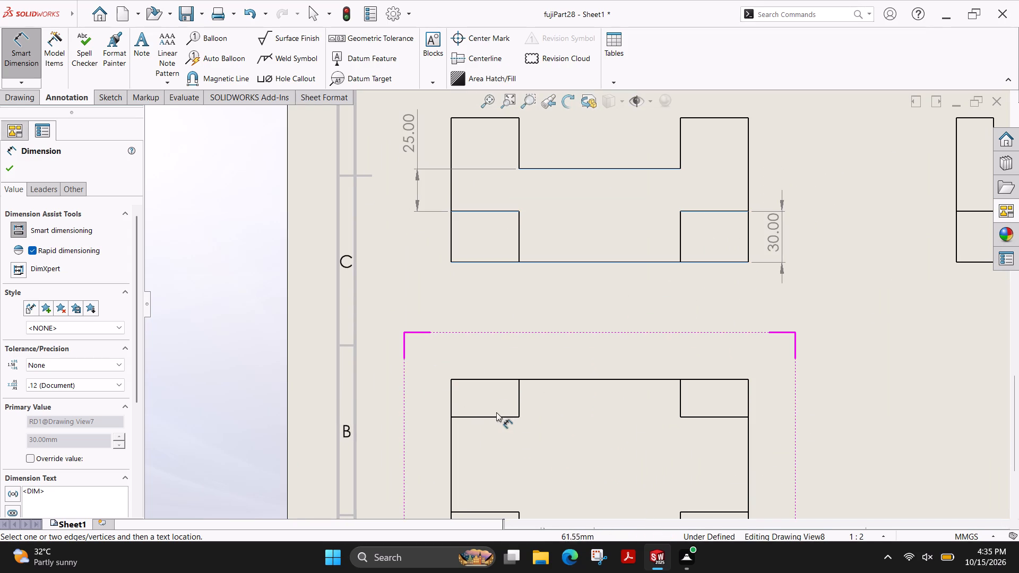
click(487, 416)
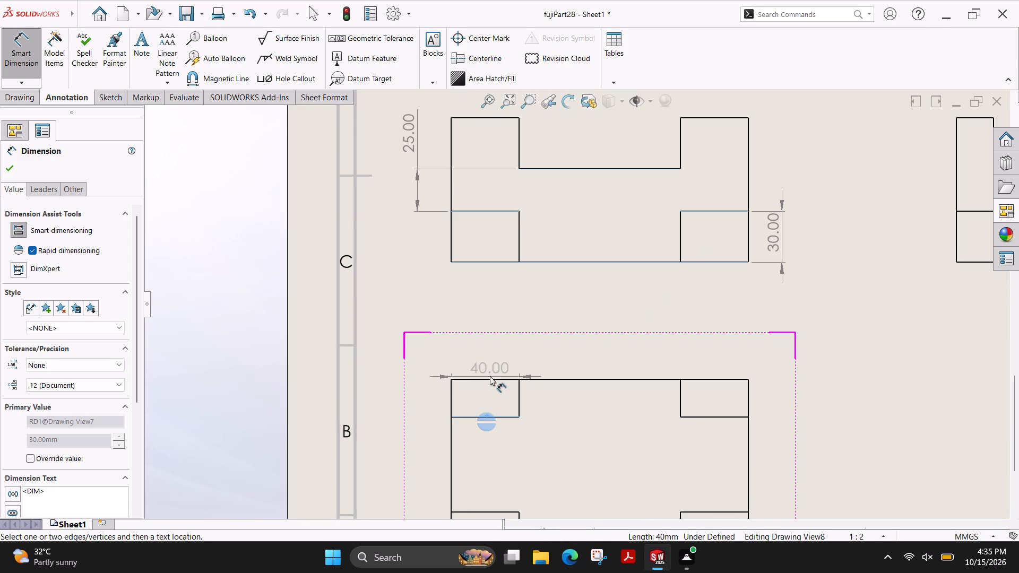
click(491, 378)
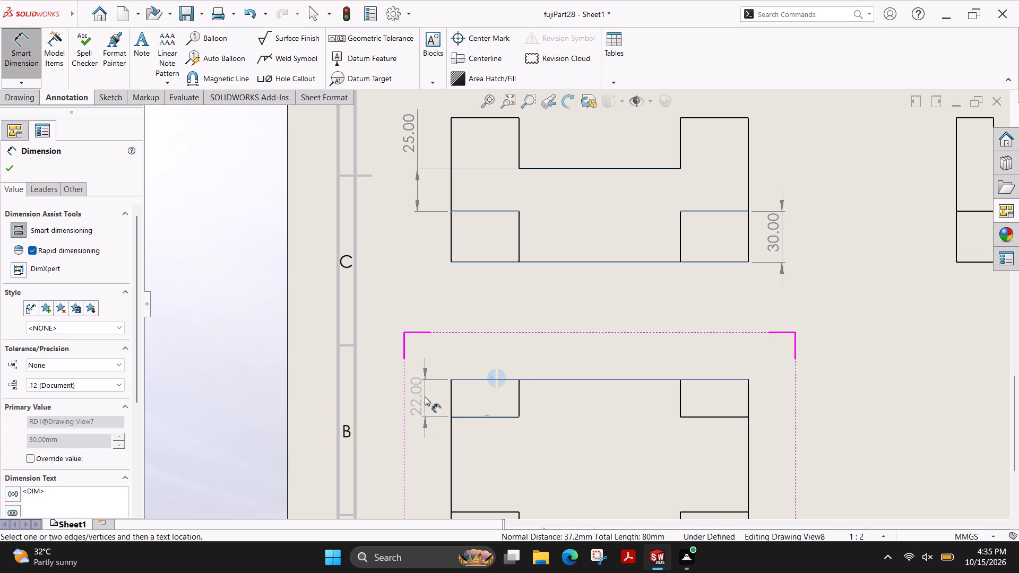
click(425, 396)
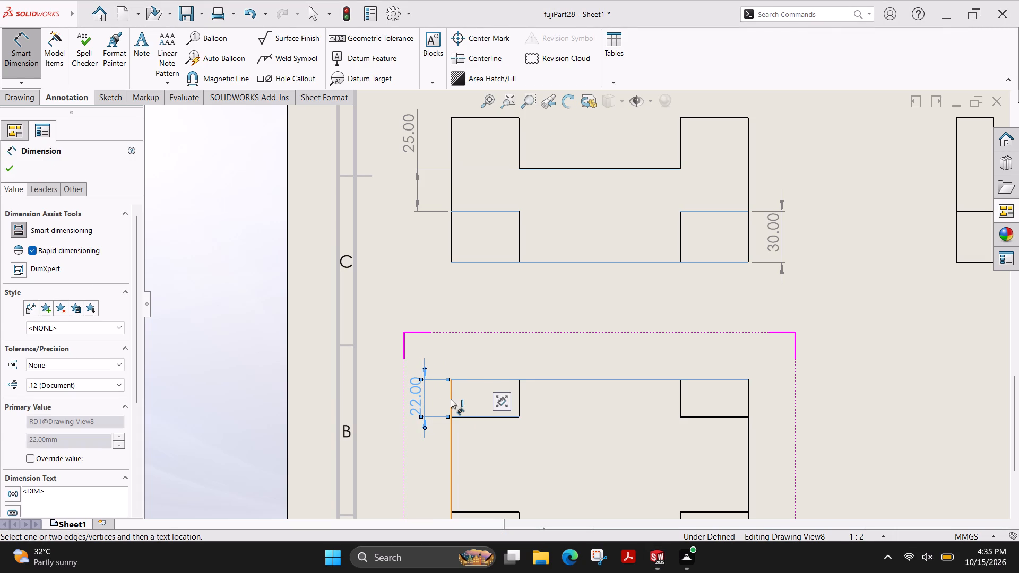
Dimension the width of the Bottom view's upper-left corner block, placing it above the view, and end dimensioning.
click(451, 399)
click(520, 400)
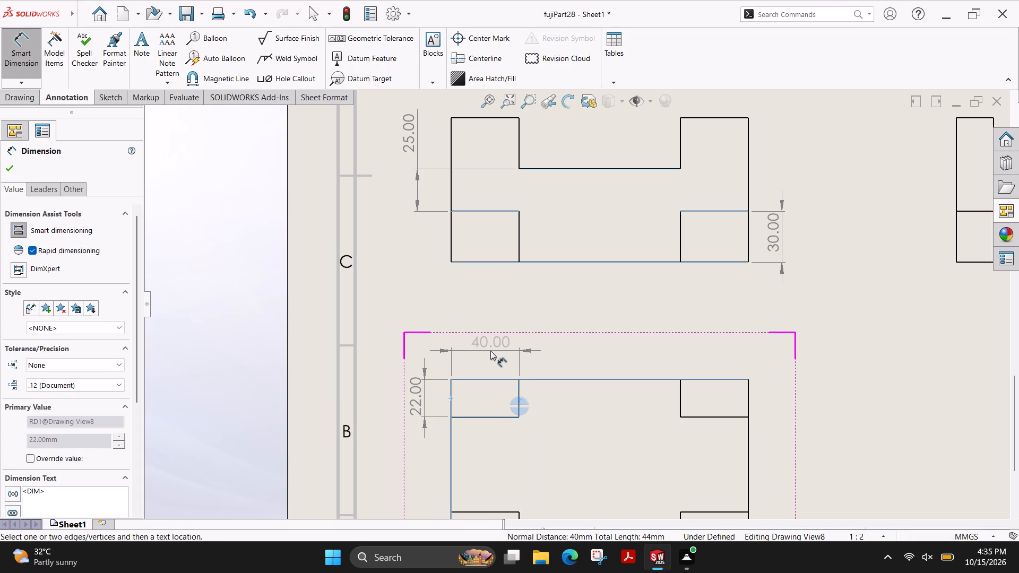
click(488, 349)
scroll(610, 352, down, 1)
scroll(610, 352, up, 1)
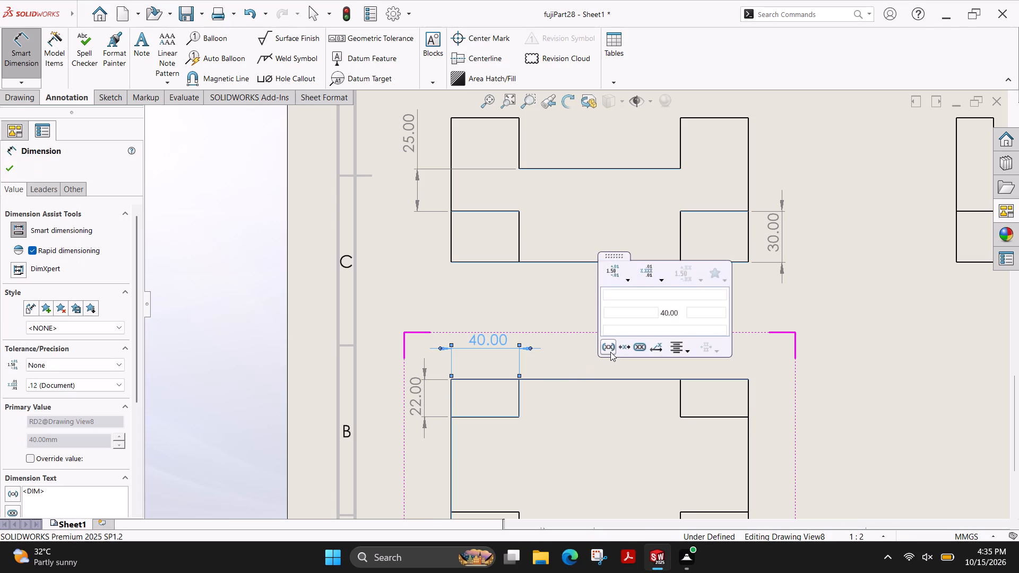
scroll(628, 407, down, 2)
scroll(628, 407, up, 6)
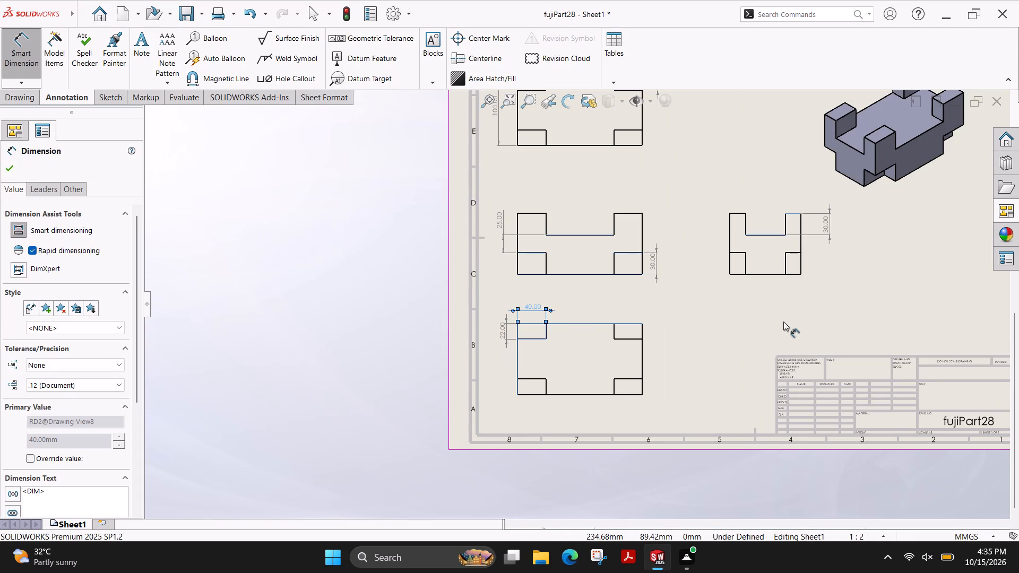
scroll(795, 309, down, 1)
scroll(690, 302, up, 3)
scroll(671, 183, down, 2)
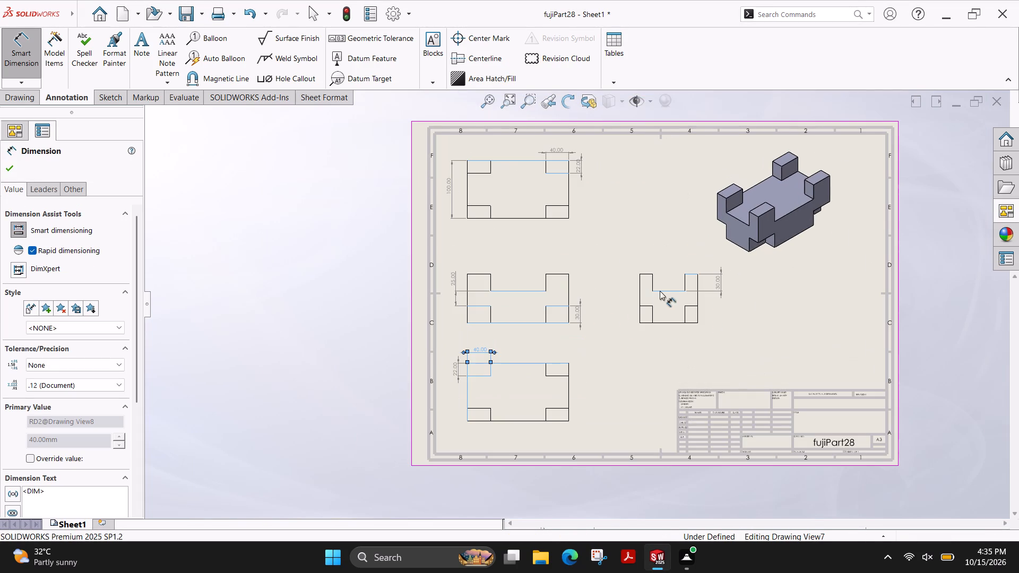
key(Escape)
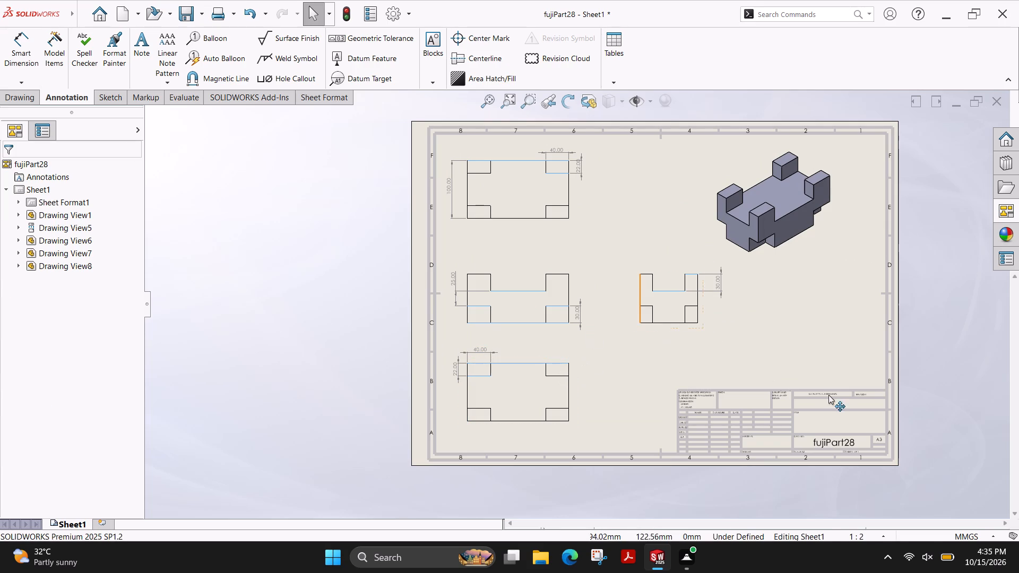
key(Escape)
key(Escape)
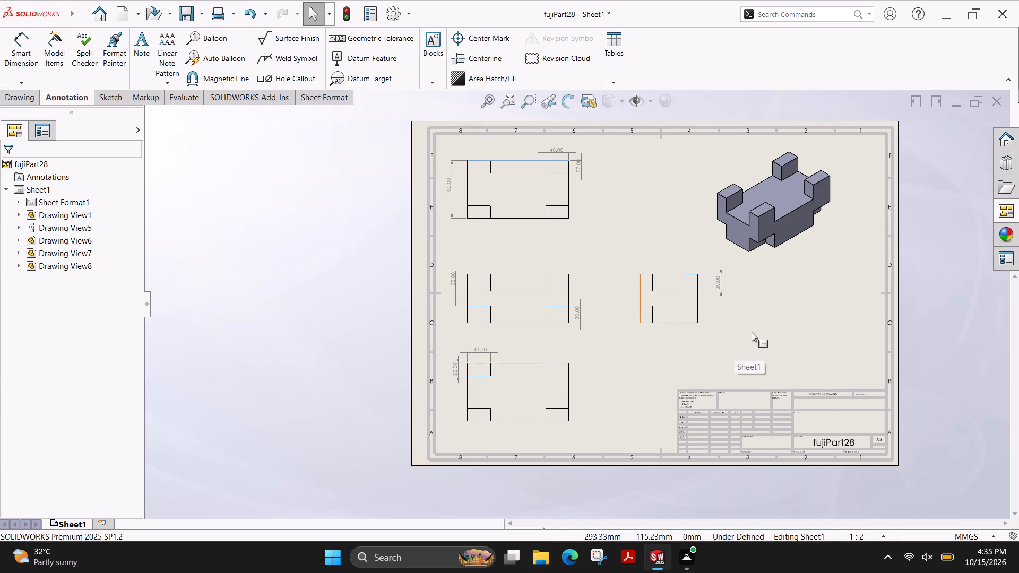
Save the drawing as fujiPart28 in the Desktop folder fuji plot file > solid works, as a SOLIDWORKS Drawing.
key(ctrl+s)
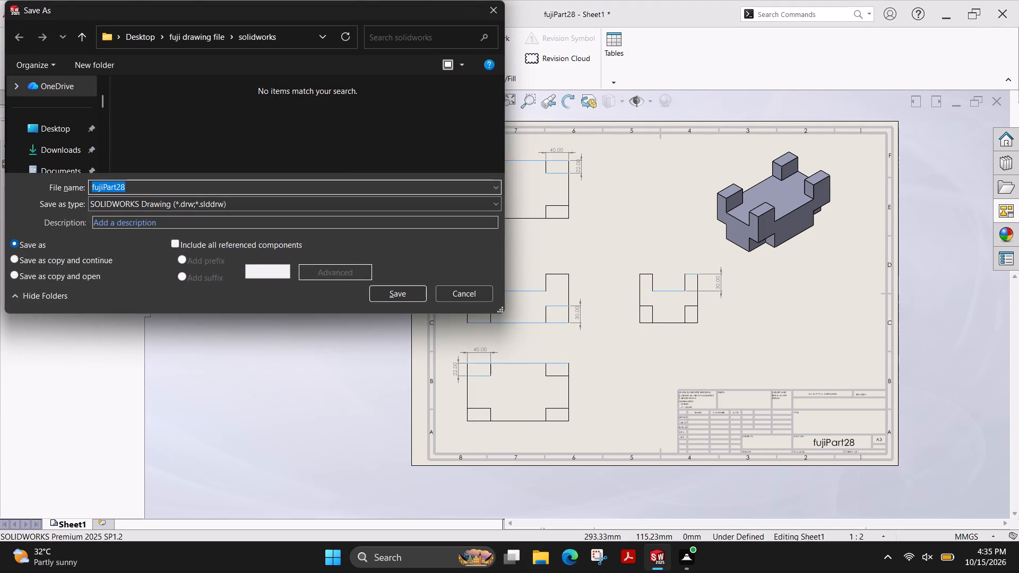
double_click(137, 40)
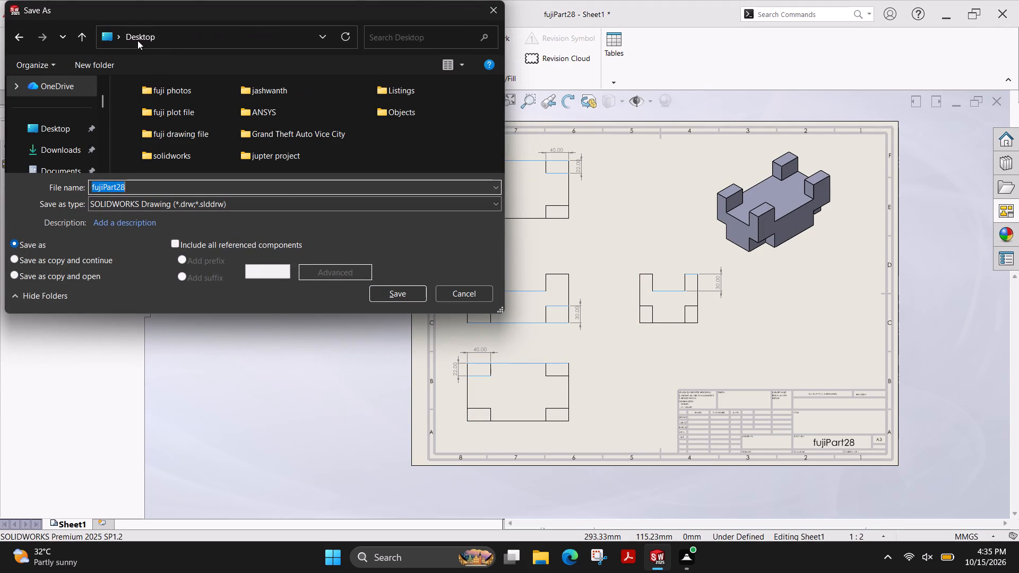
double_click(180, 108)
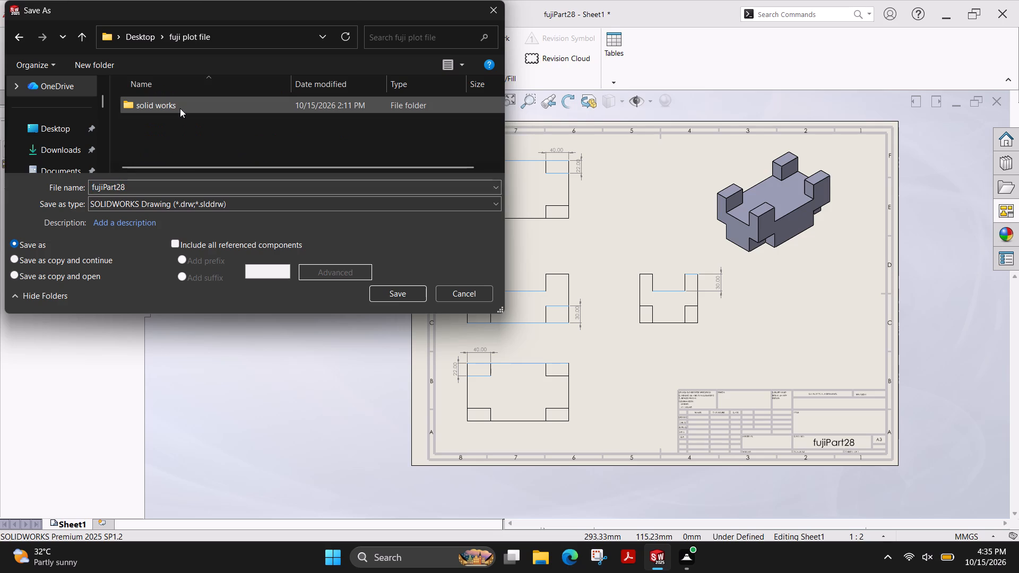
double_click(180, 108)
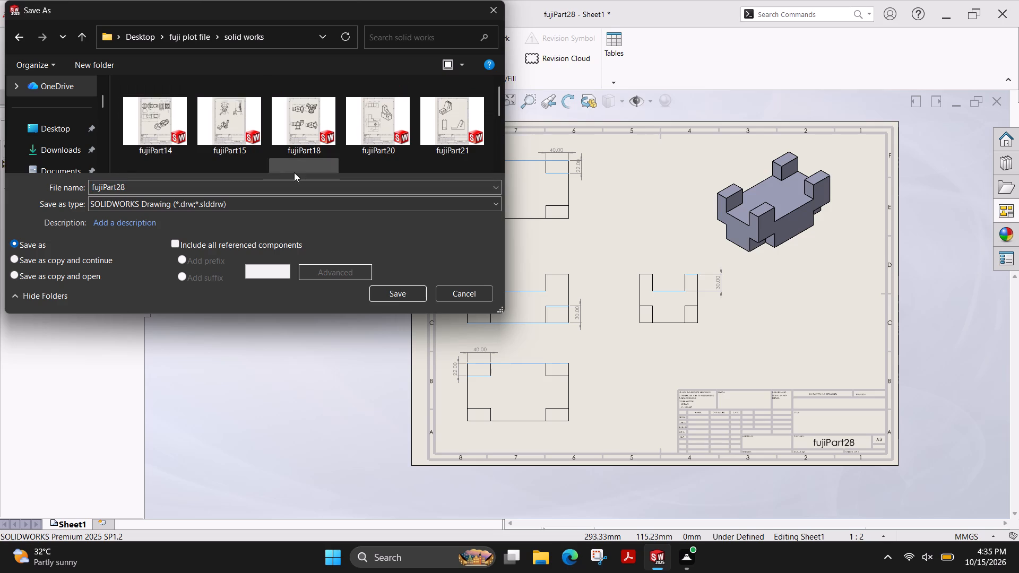
scroll(330, 117, down, 9)
click(403, 297)
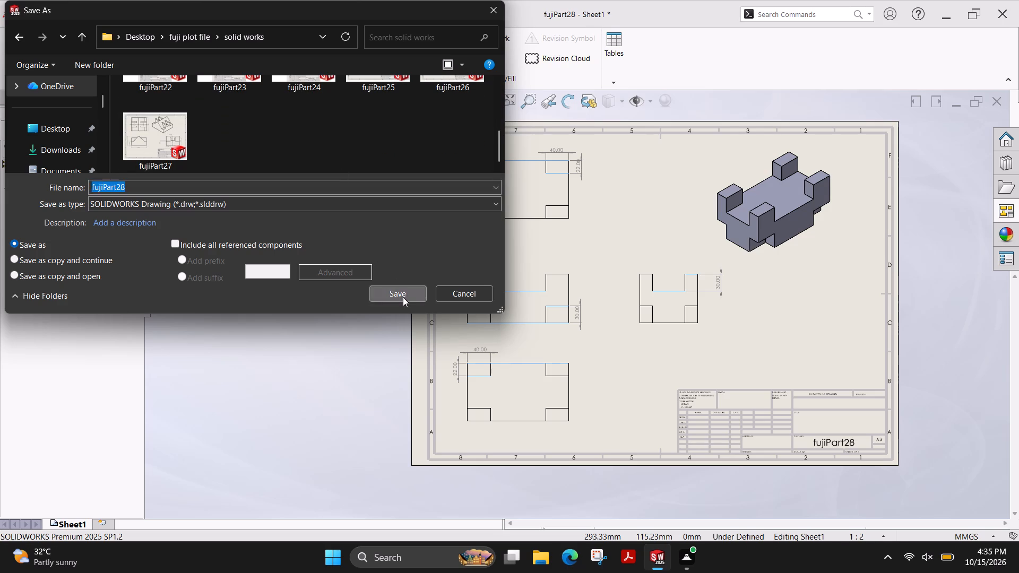